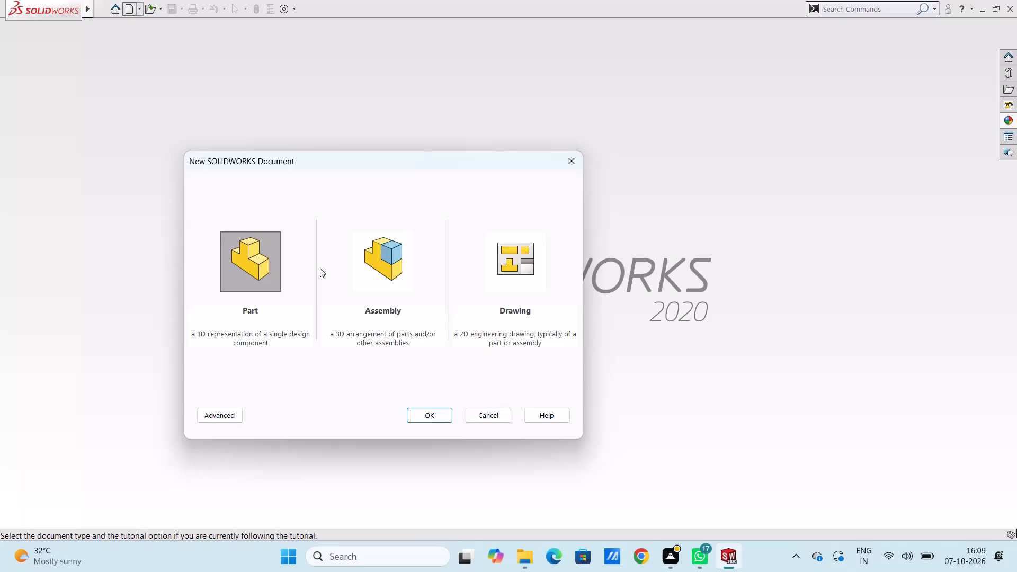
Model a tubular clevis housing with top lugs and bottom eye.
Create a new part document.
click(419, 410)
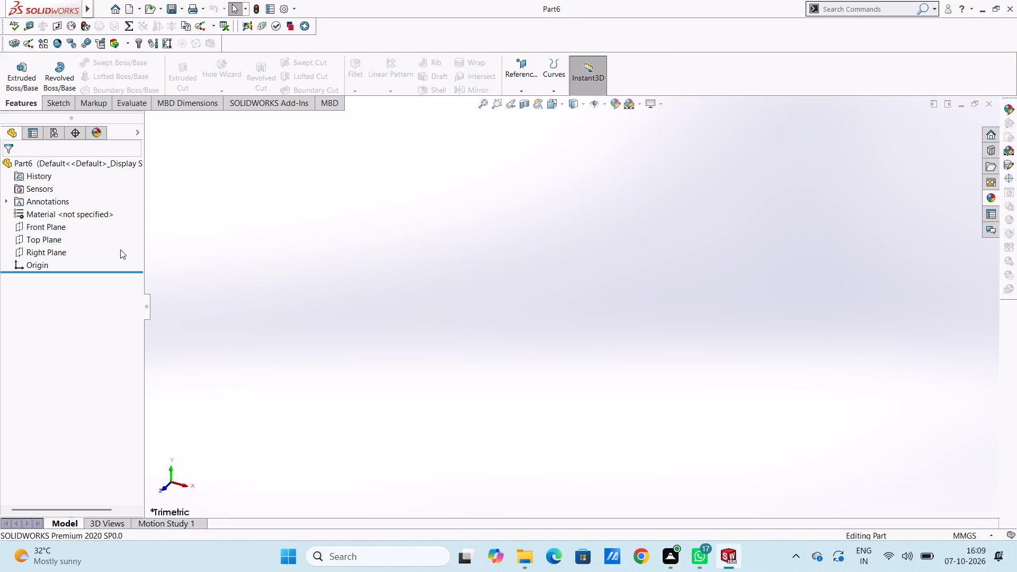
On the Front Plane, sketch two concentric circles centred on the origin, about 93 mm and 57 mm in diameter.
click(45, 226)
click(55, 207)
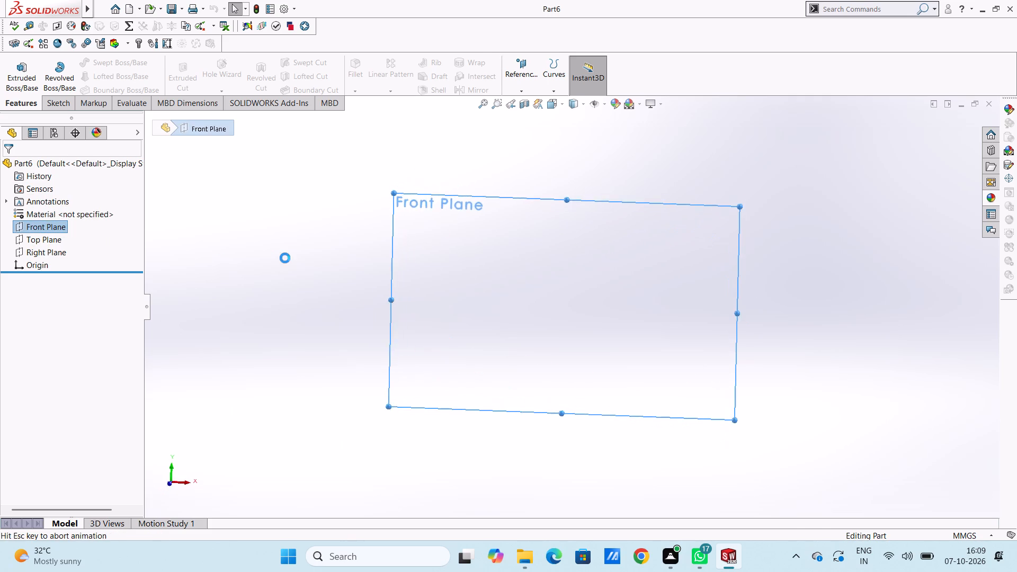
click(285, 258)
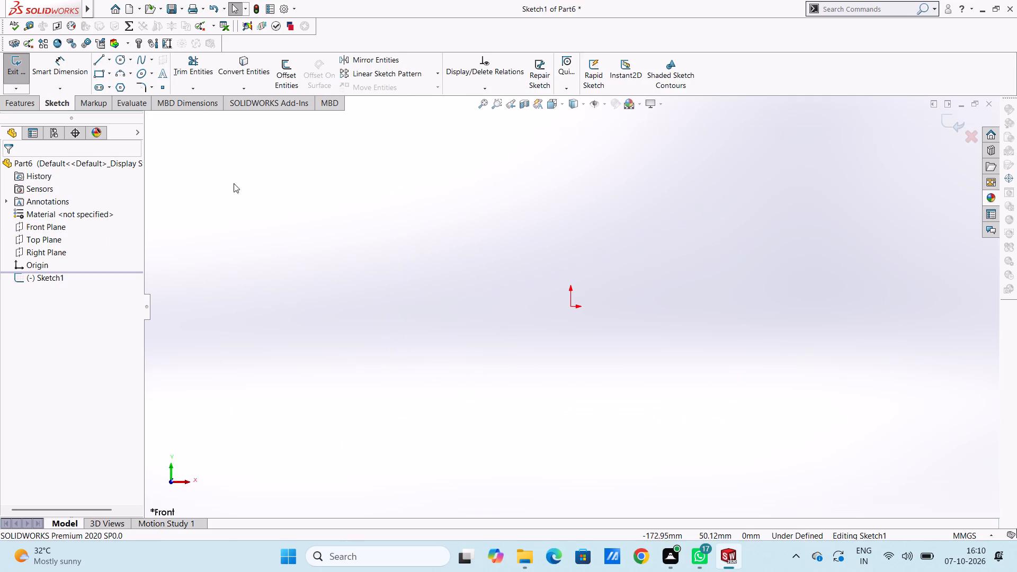
click(122, 62)
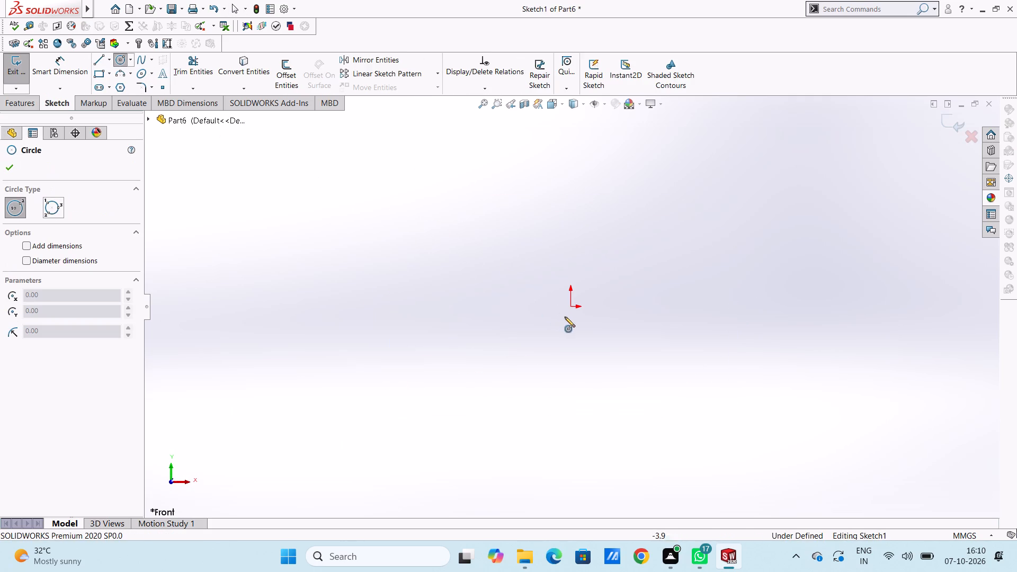
click(572, 309)
click(617, 359)
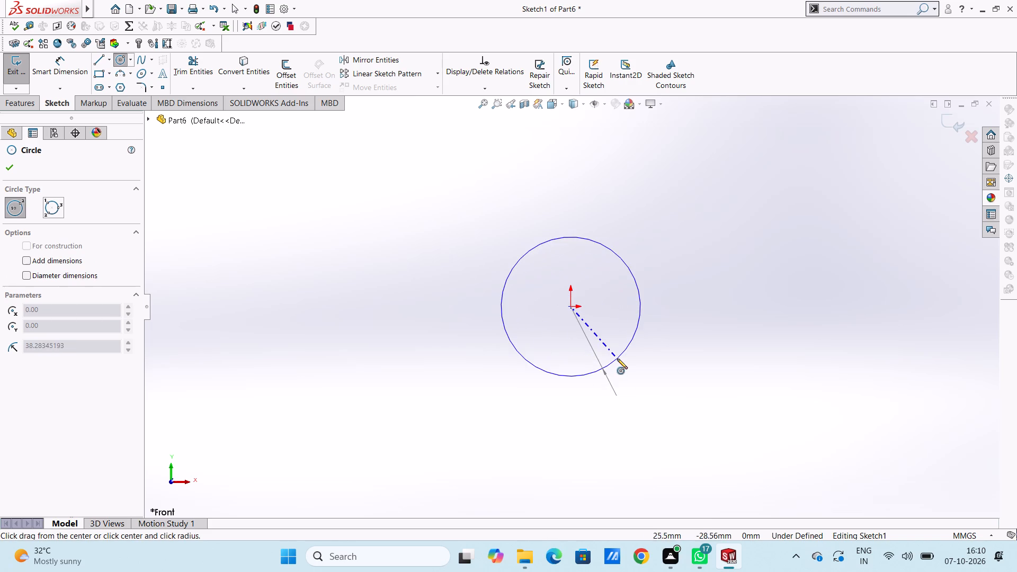
click(569, 306)
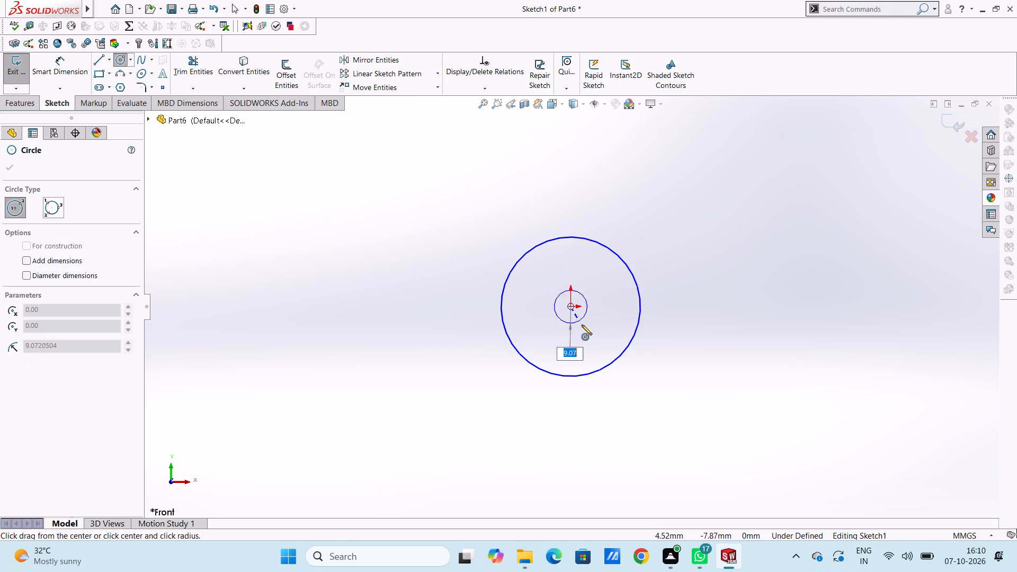
click(594, 353)
click(10, 173)
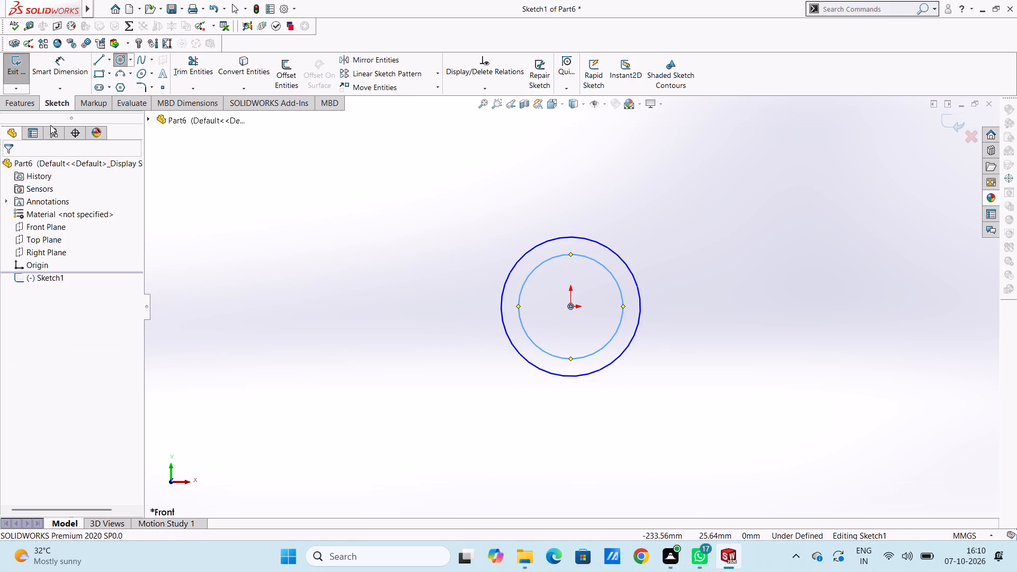
Dimension the inner circle's diameter to 70 mm.
click(77, 68)
click(561, 357)
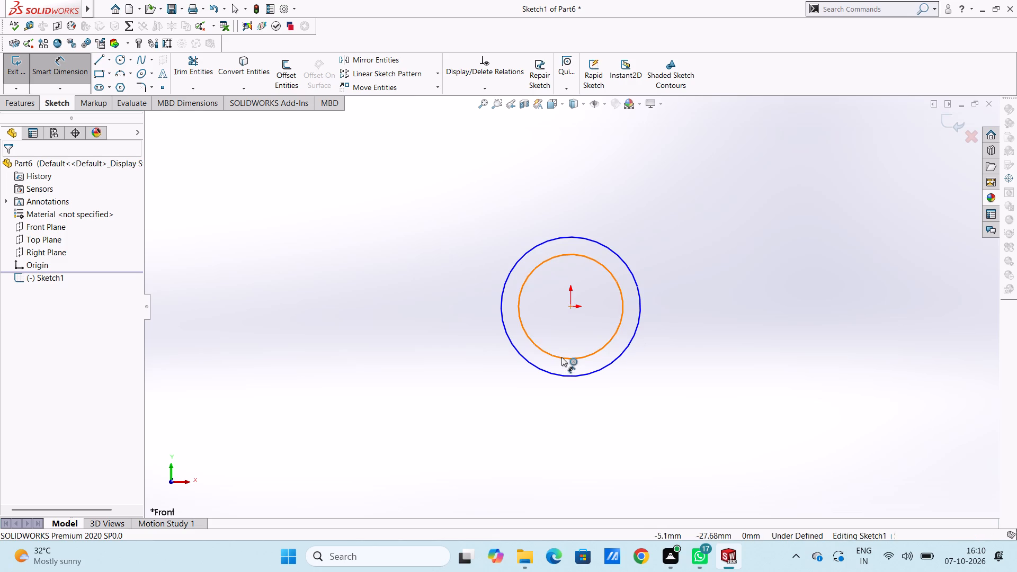
click(385, 436)
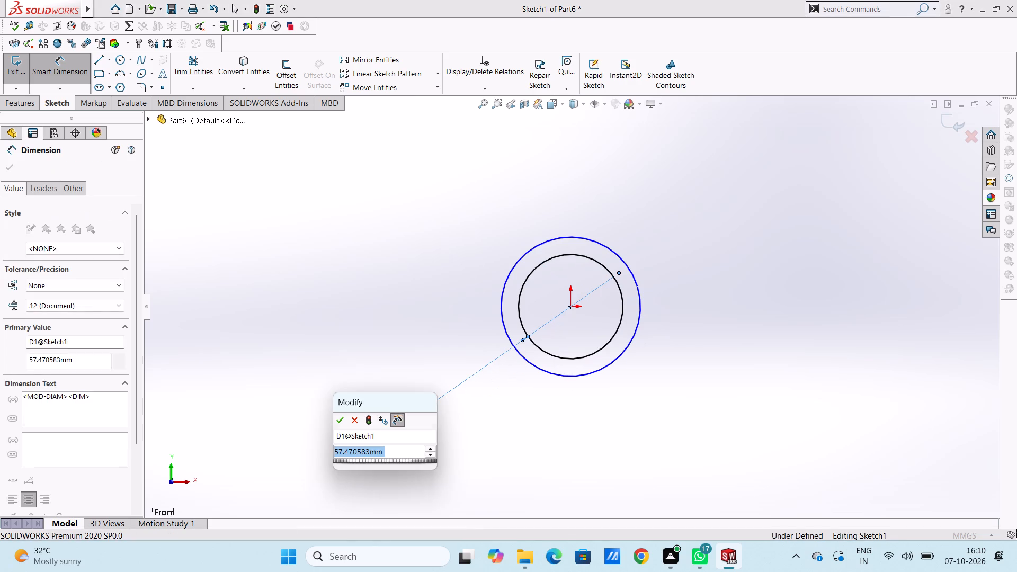
text(70)
key(Return)
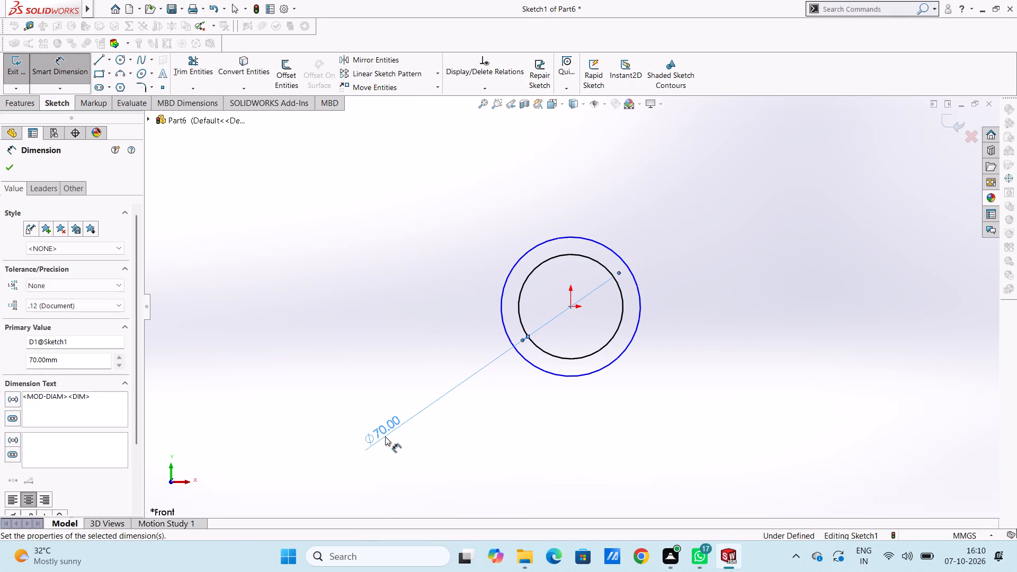
click(357, 325)
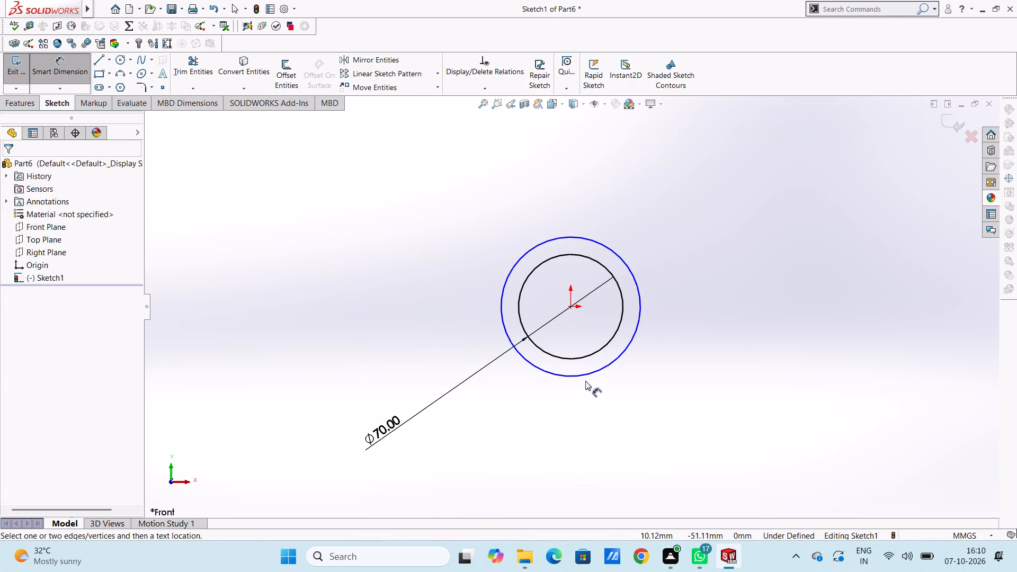
Dimension the outer circle's diameter to 110 mm.
click(585, 378)
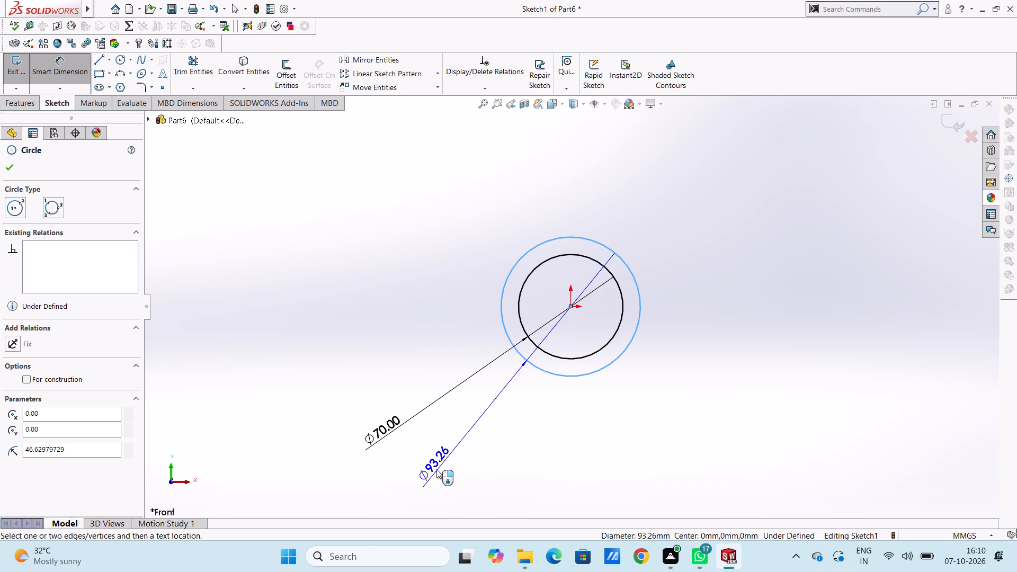
click(433, 469)
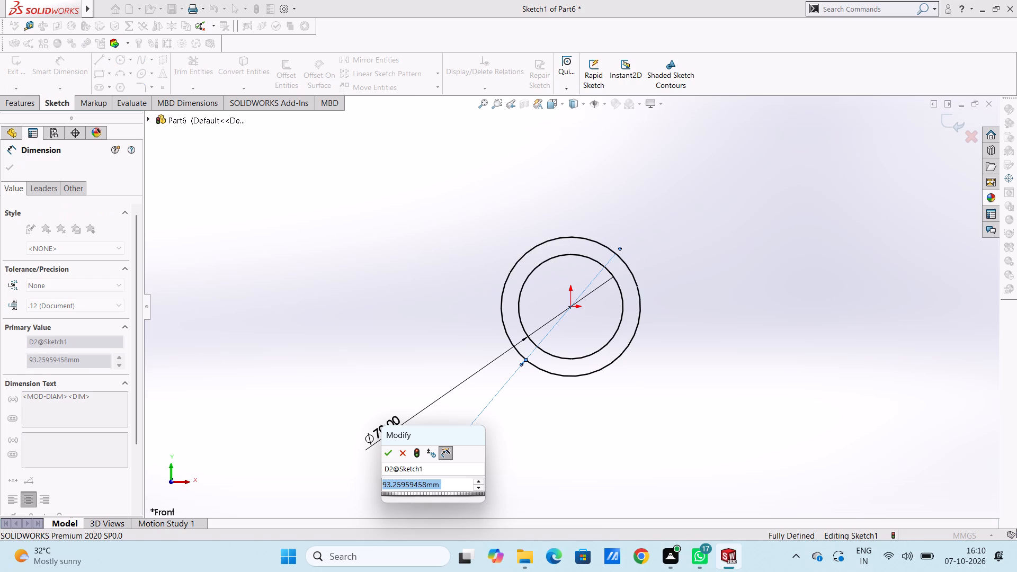
text(110)
key(Return)
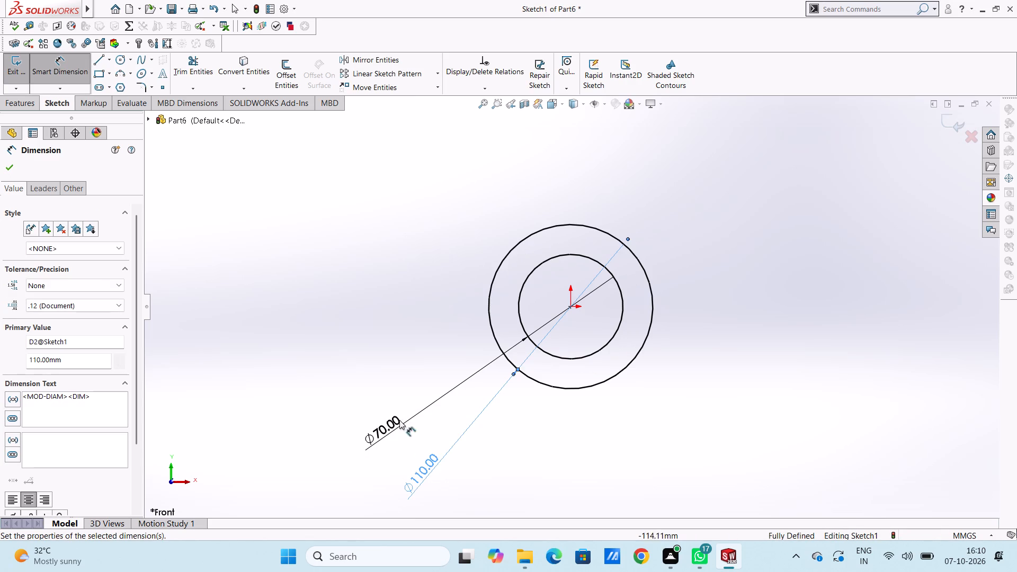
click(394, 360)
scroll(319, 451, up, 3)
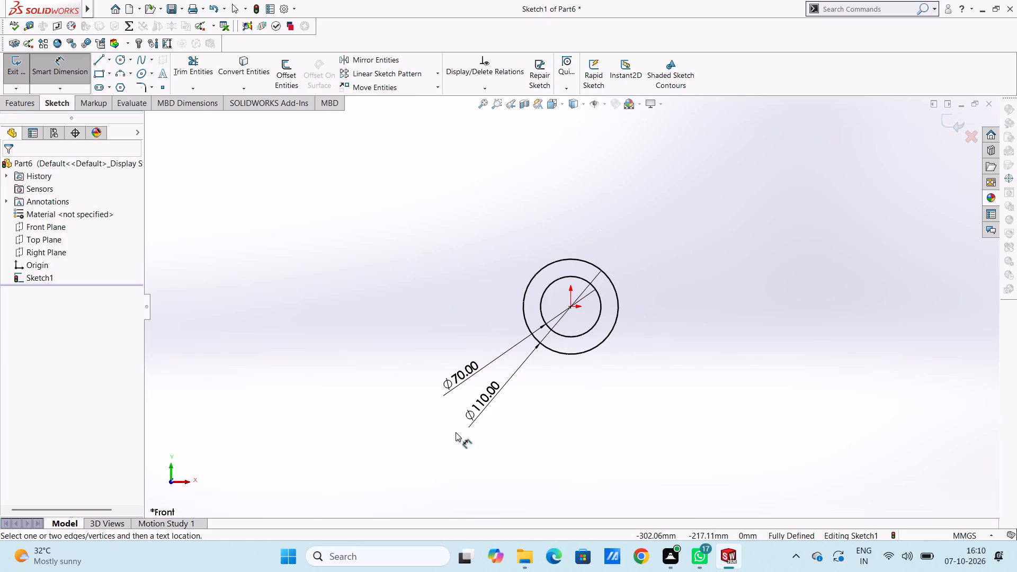
scroll(631, 312, up, 2)
scroll(546, 278, down, 3)
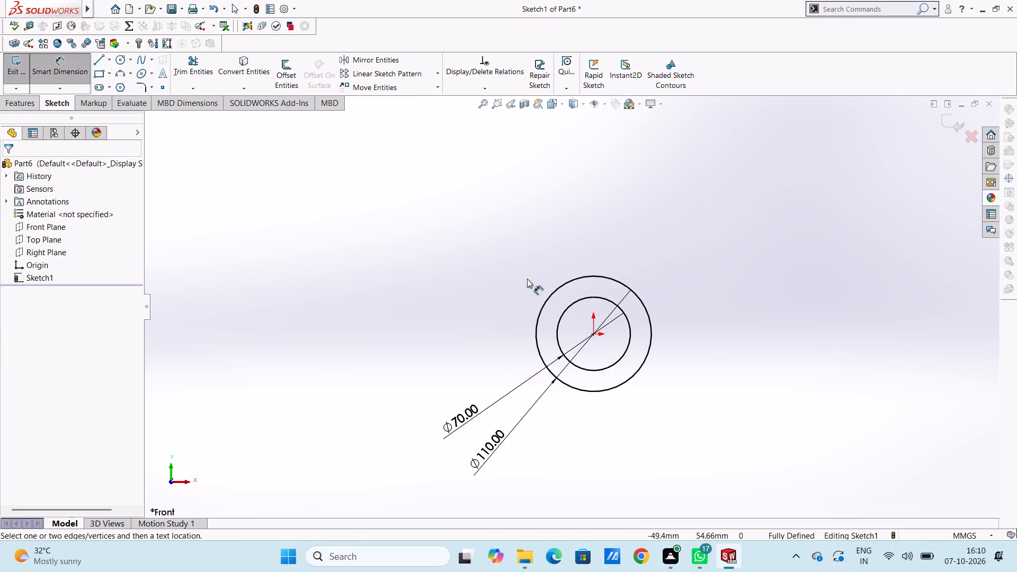
scroll(527, 279, up, 2)
click(63, 75)
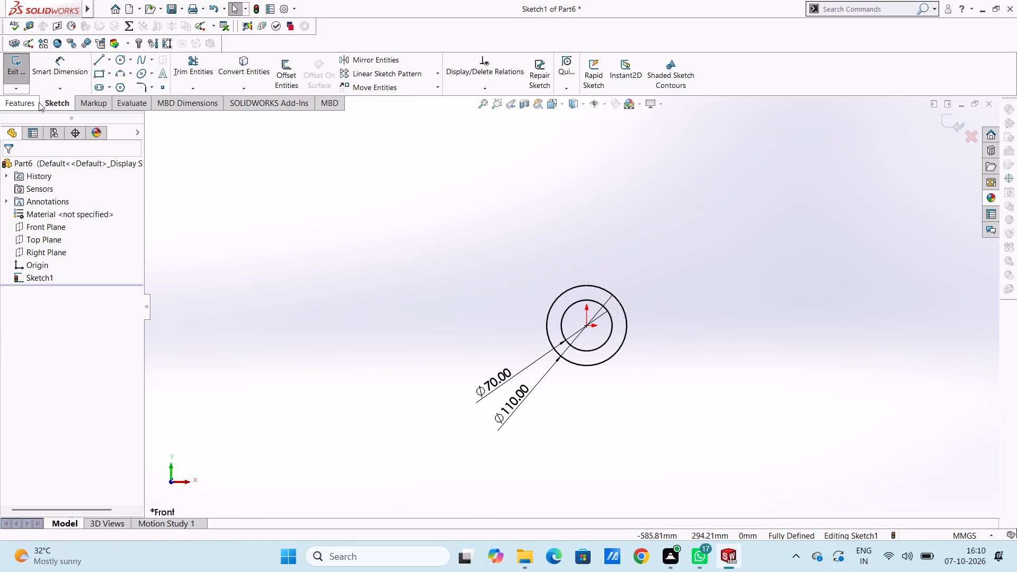
Extrude the ring profile as a 200 mm blind boss to form a hollow cylinder.
click(38, 102)
click(32, 82)
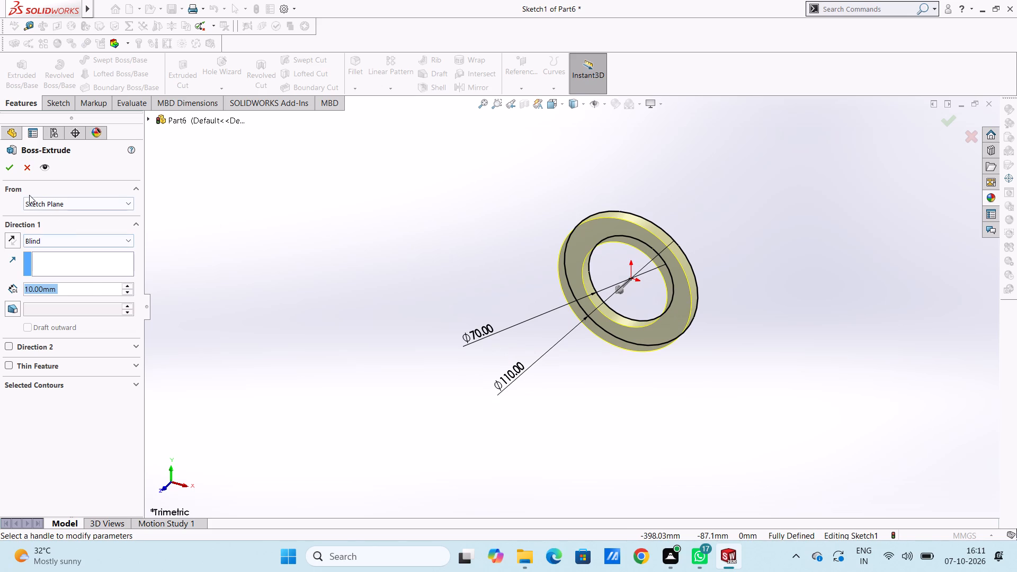
text(200)
key(Return)
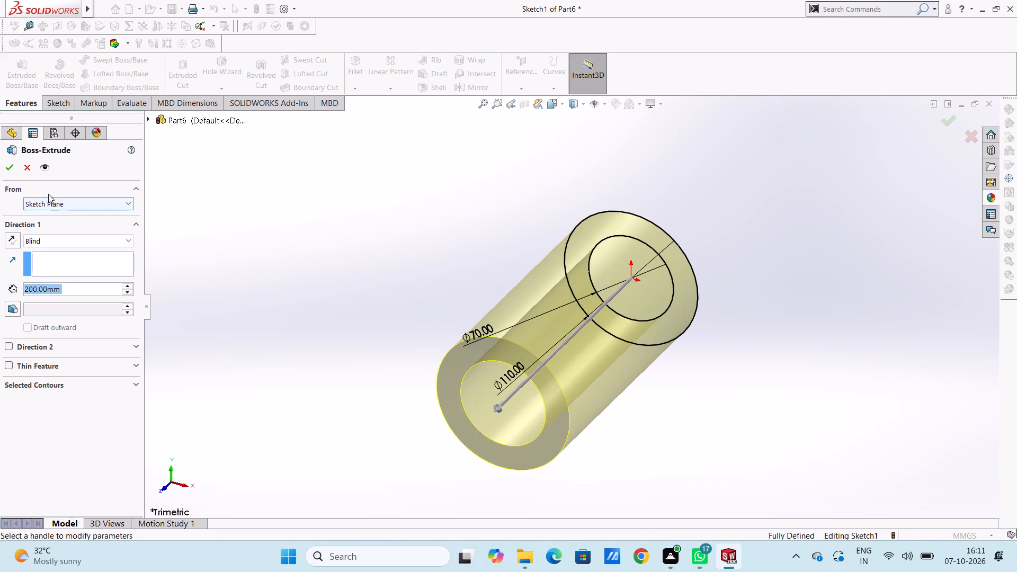
click(9, 171)
click(334, 297)
Start a new sketch on the hollow cylinder's rear ring-shaped end face, seen from the back.
scroll(341, 320, up, 5)
middle_drag(385, 385, 340, 343)
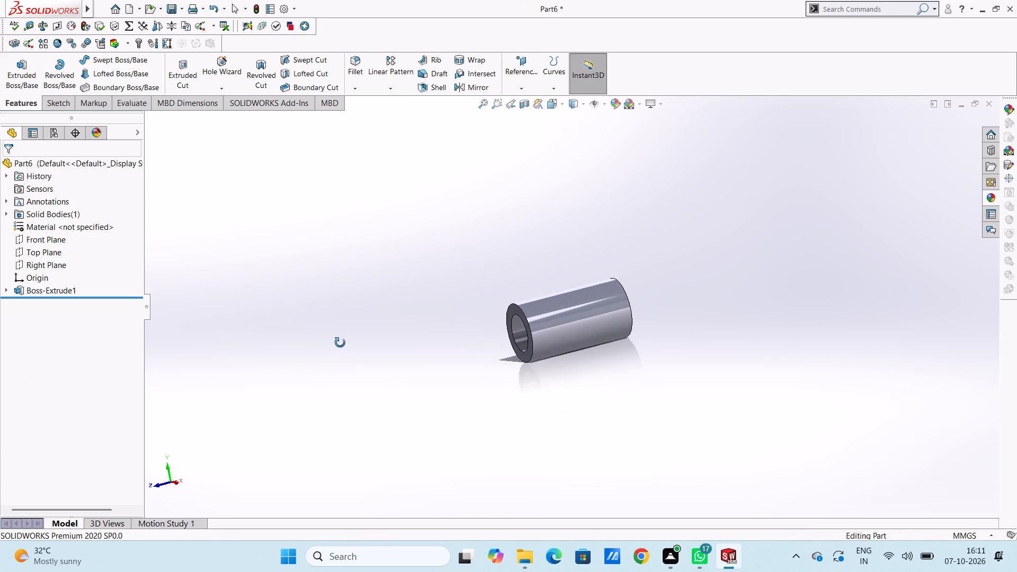
middle_drag(340, 343, 336, 343)
middle_drag(376, 405, 408, 381)
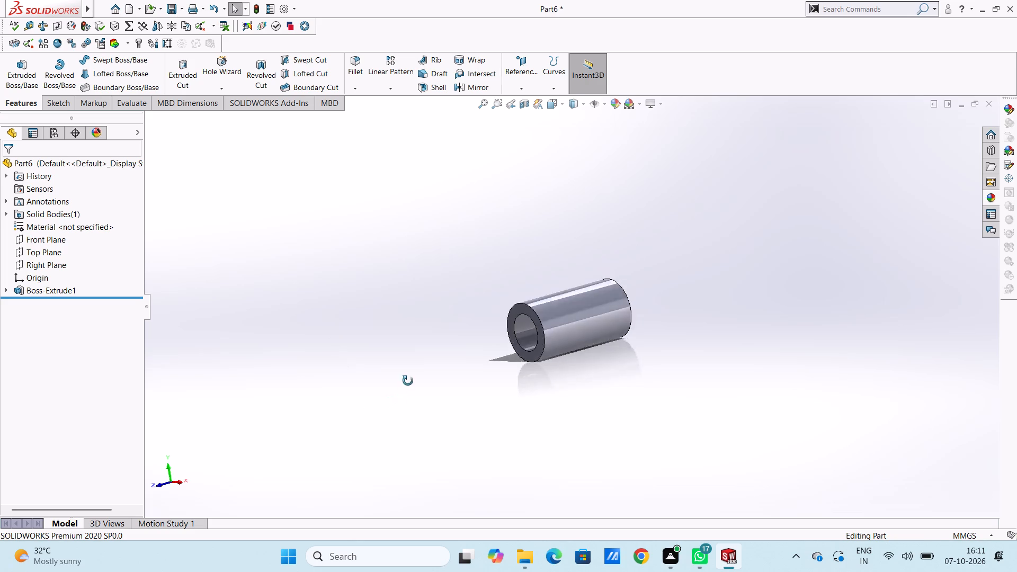
middle_drag(408, 381, 350, 333)
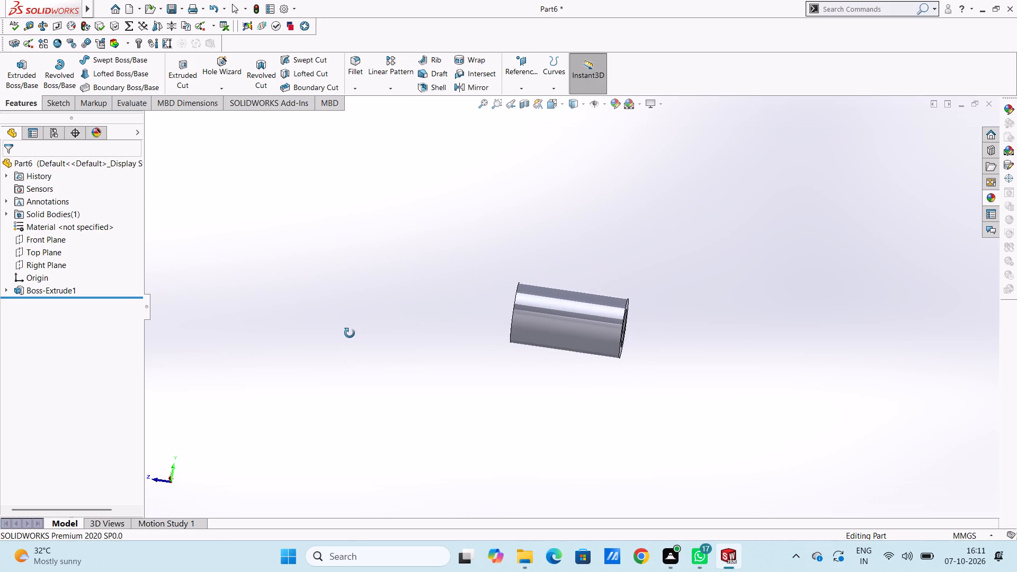
middle_drag(350, 333, 413, 350)
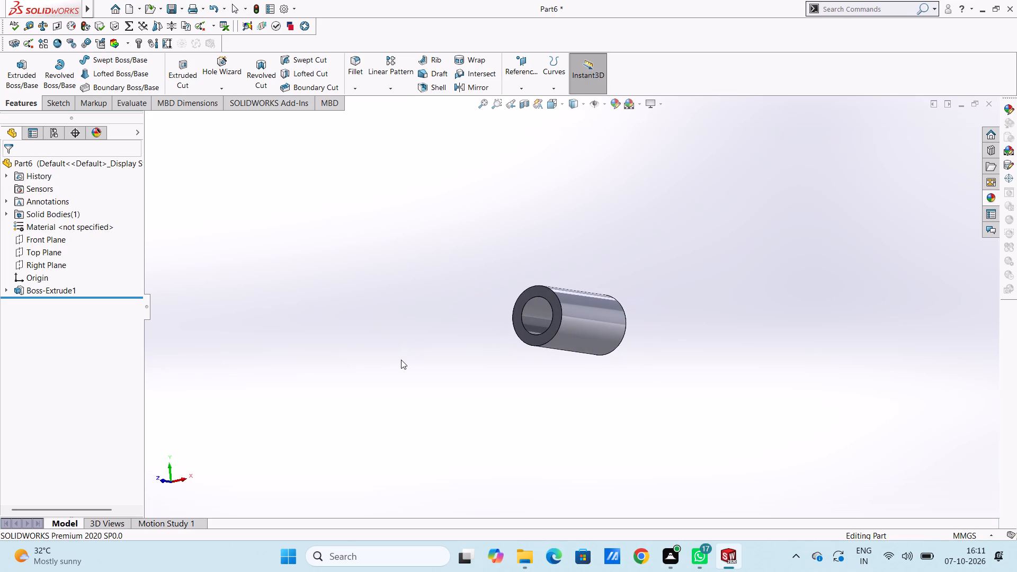
key(ctrl+7)
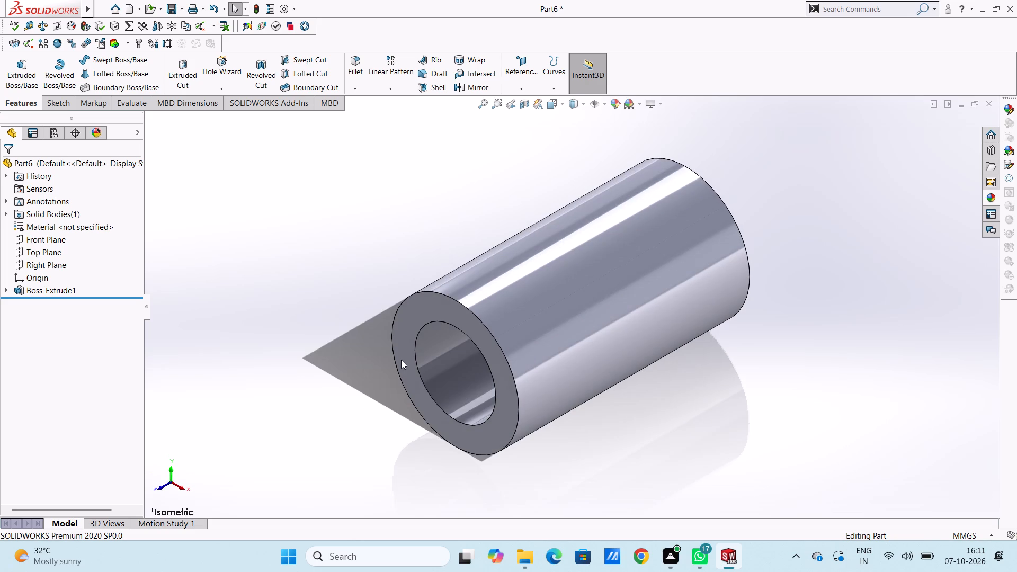
key(ctrl+1)
key(ctrl+2)
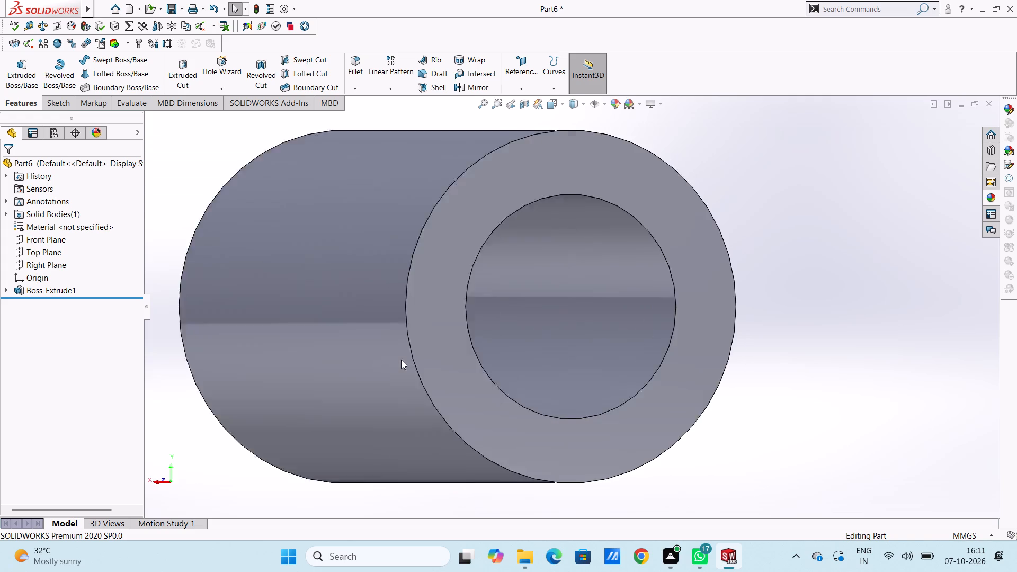
scroll(596, 439, up, 3)
click(586, 403)
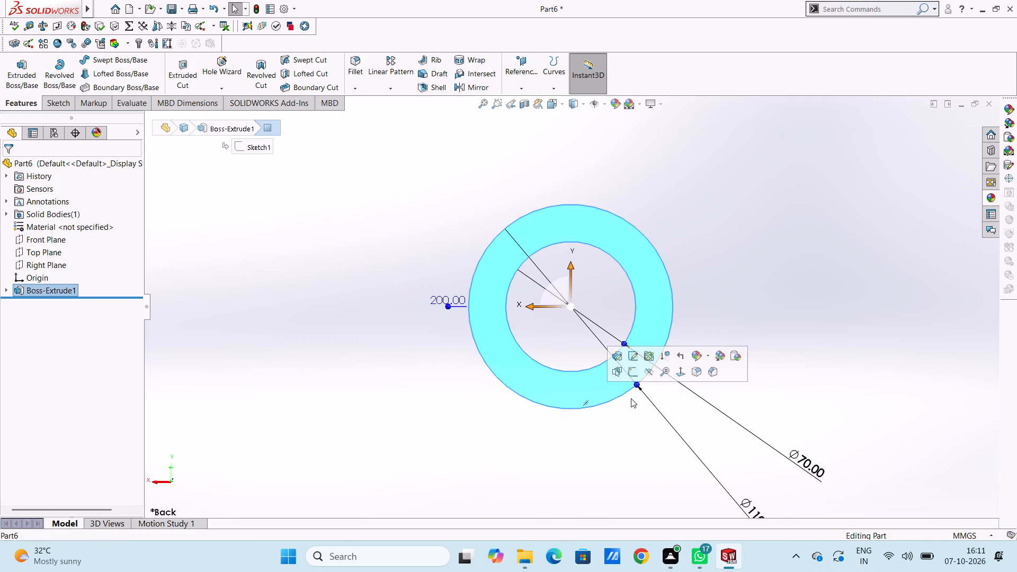
click(631, 377)
click(534, 453)
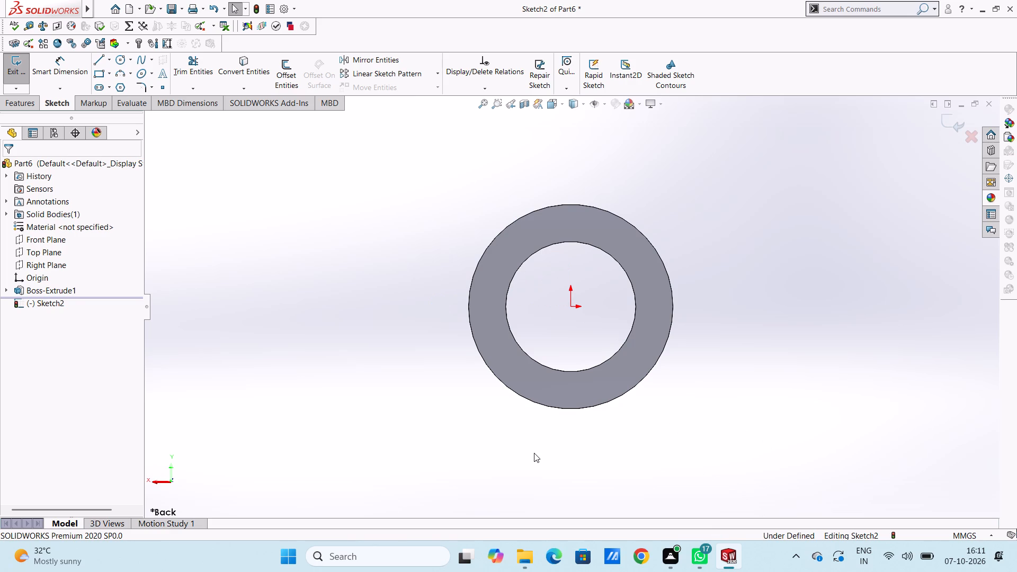
Sketch two concentric circles about 66 mm and 37 mm in diameter, centred about 139 mm directly below the origin.
scroll(534, 453, up, 1)
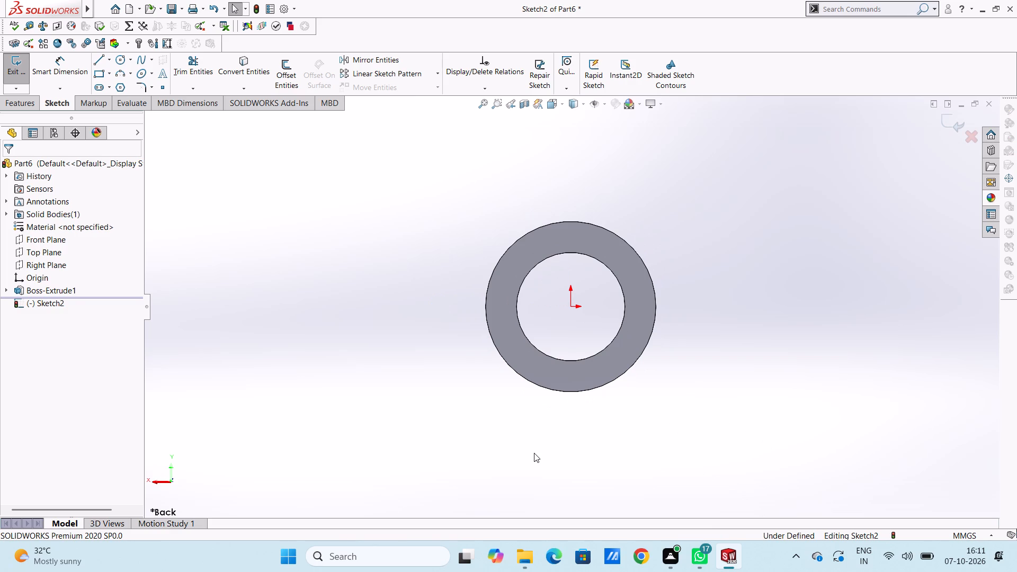
click(122, 63)
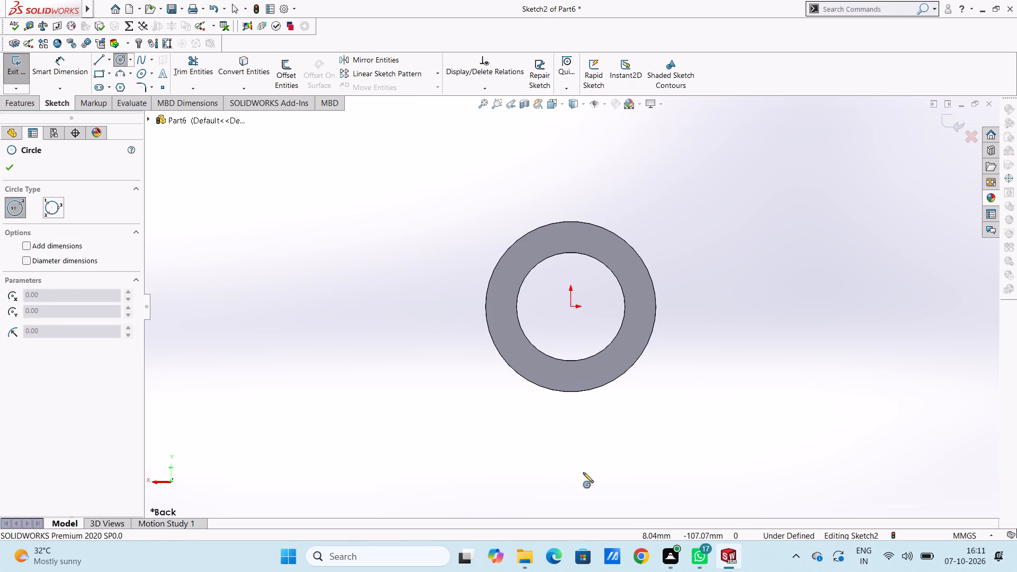
scroll(578, 470, up, 2)
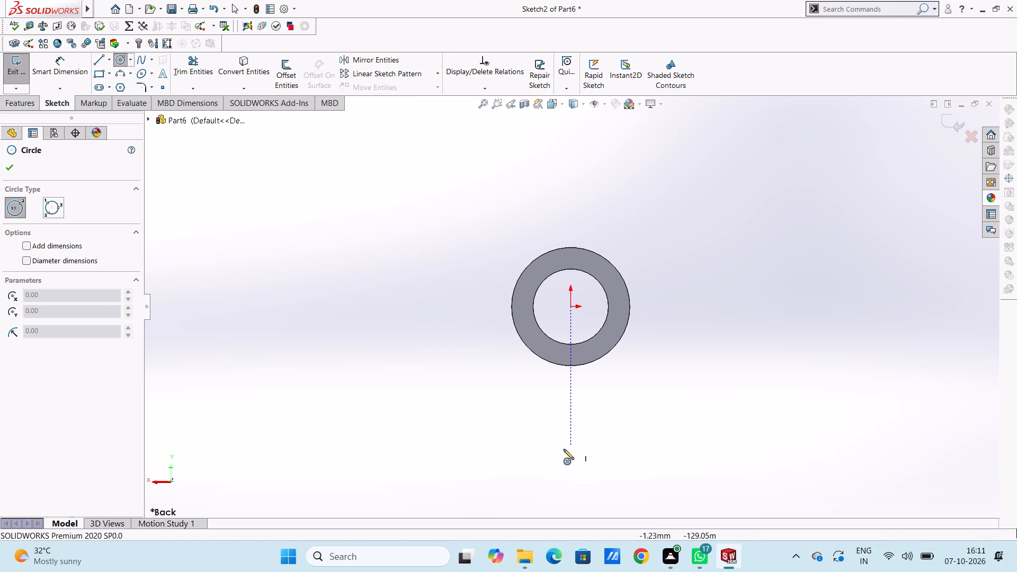
click(572, 457)
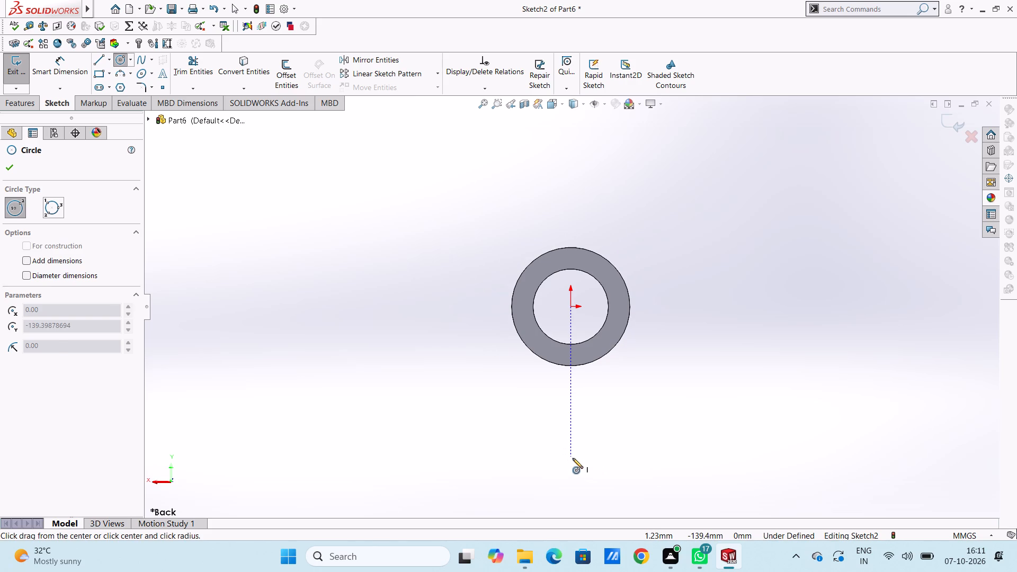
click(591, 486)
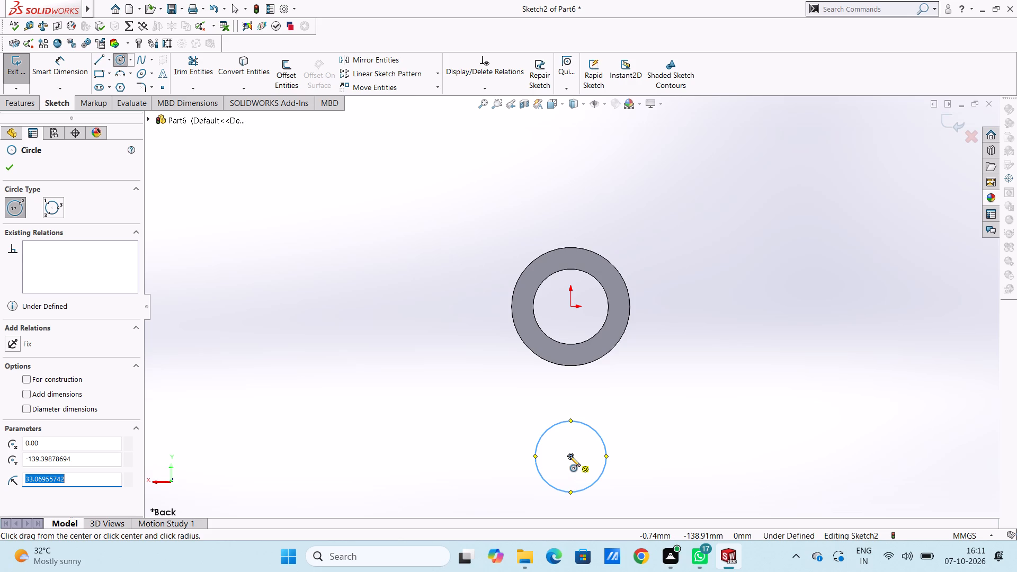
click(570, 456)
click(578, 475)
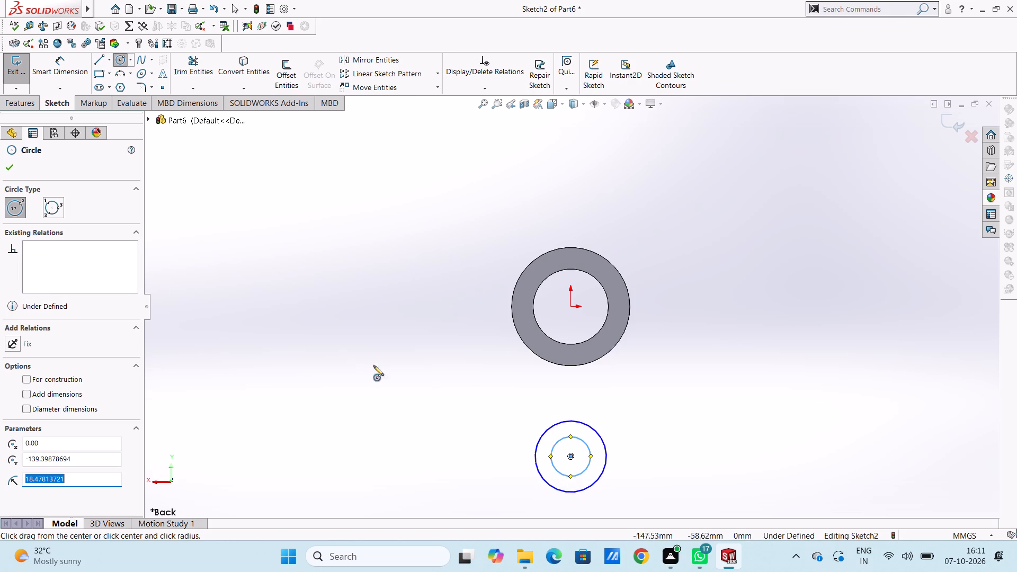
click(12, 170)
Dimension the outer circle of the lower concentric pair to a 50 mm diameter.
click(63, 68)
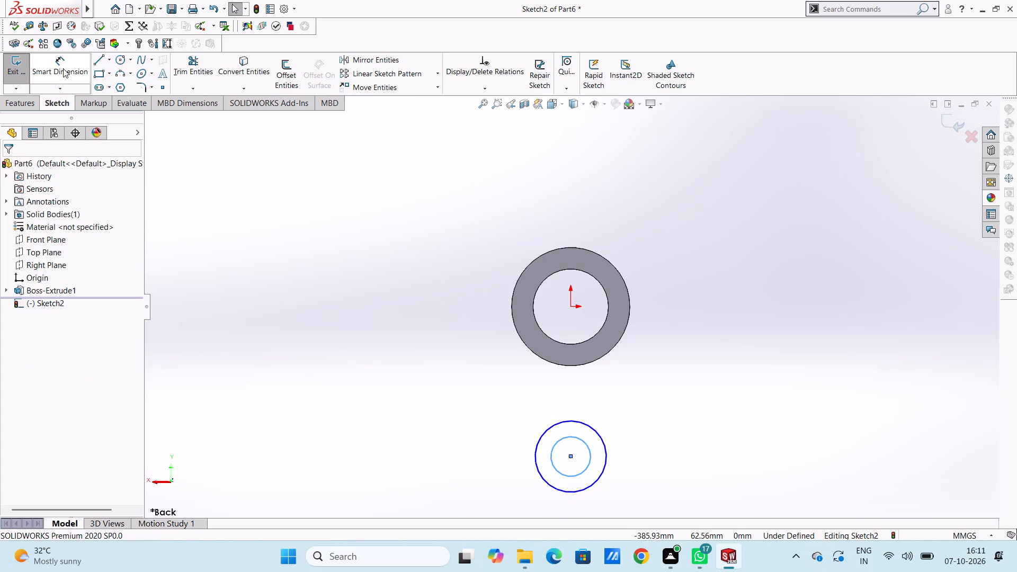
click(538, 476)
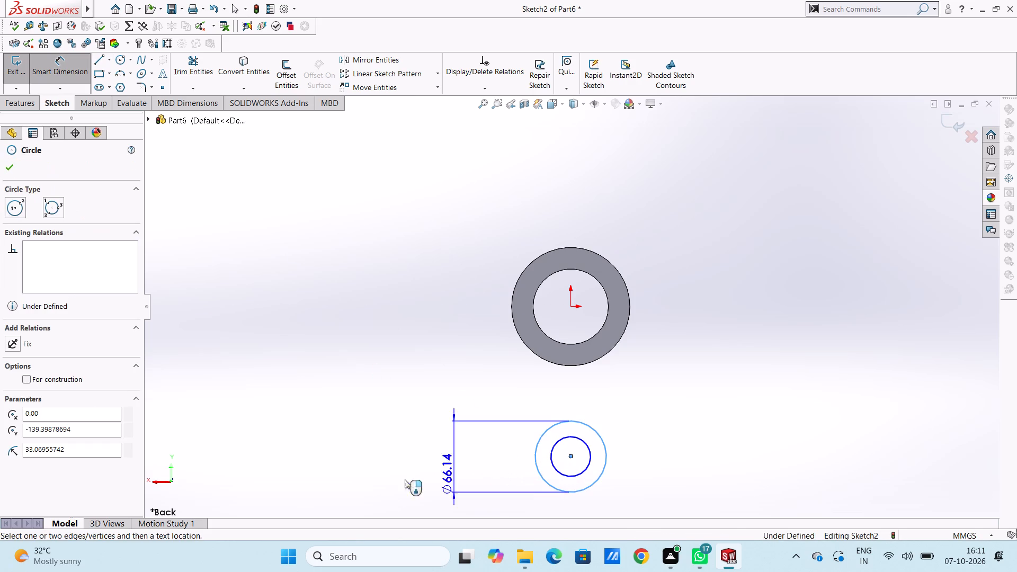
click(255, 388)
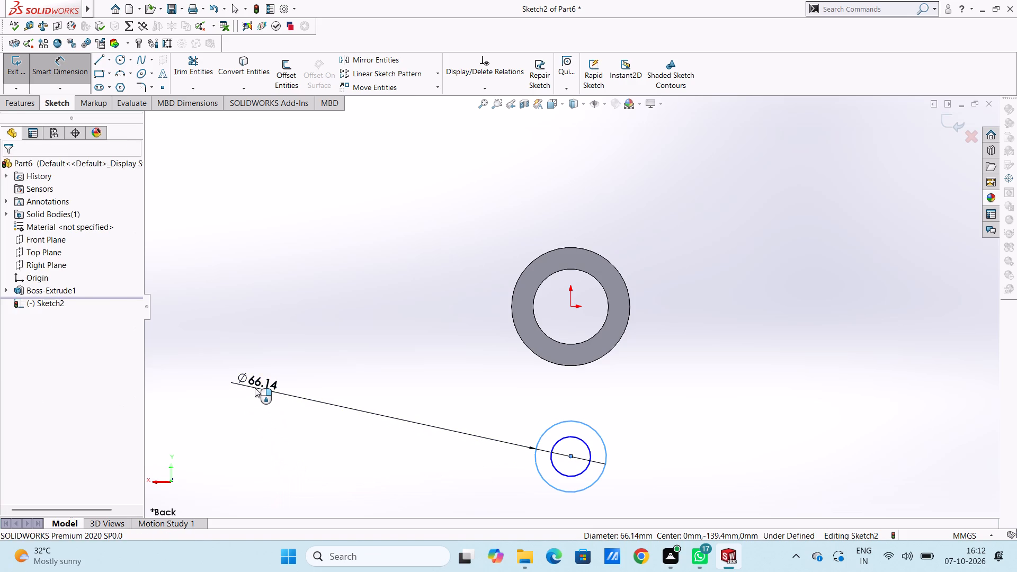
text(50)
key(Return)
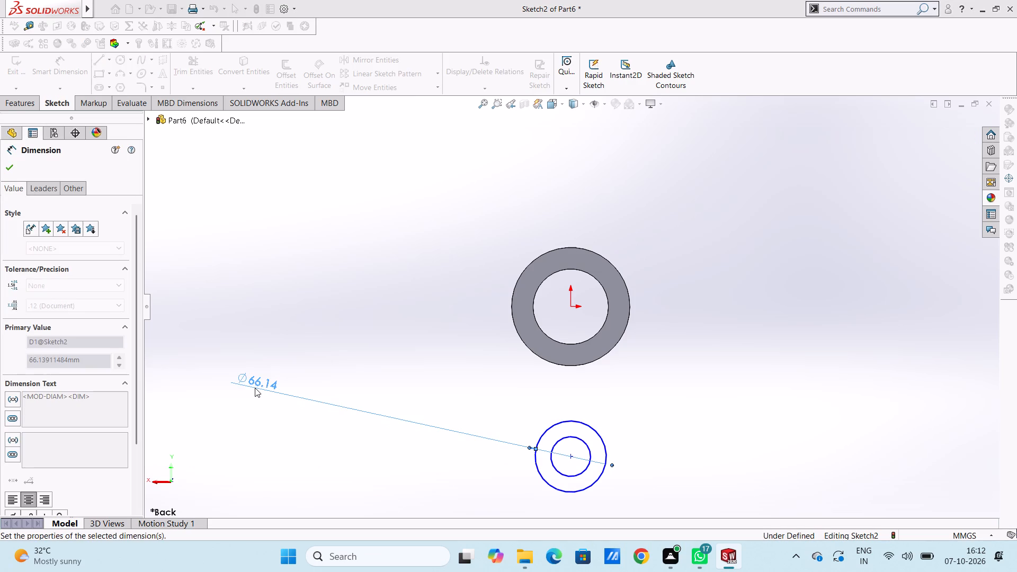
click(315, 314)
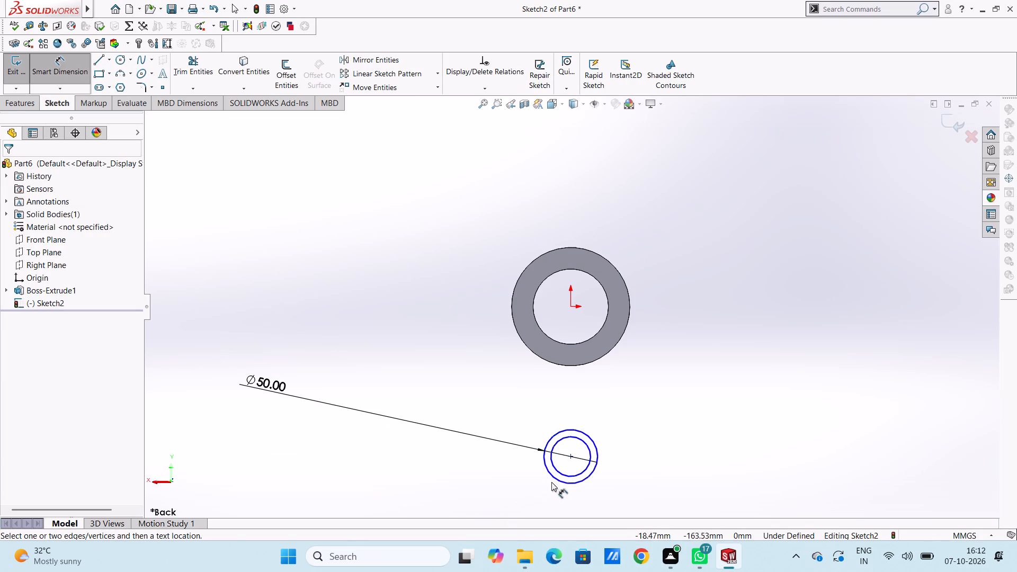
Dimension the inner circle of the lower concentric pair to a 25 mm diameter.
click(558, 473)
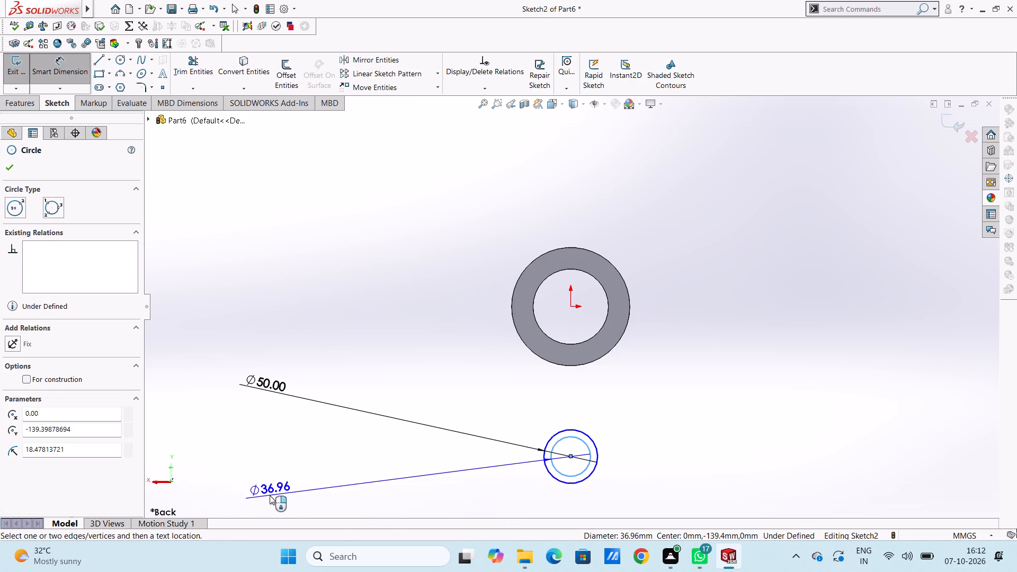
click(270, 495)
text(25)
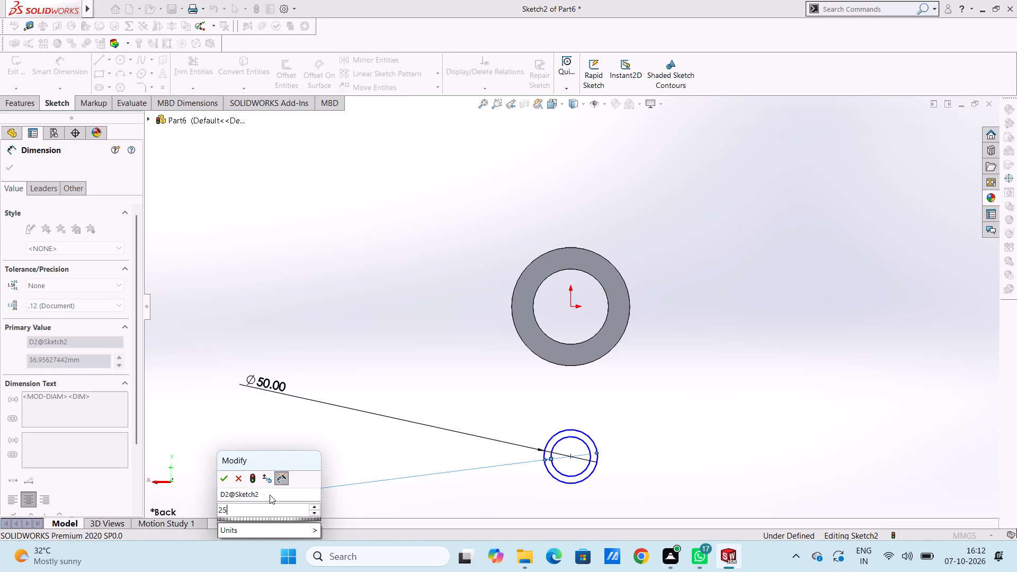
key(Return)
click(398, 380)
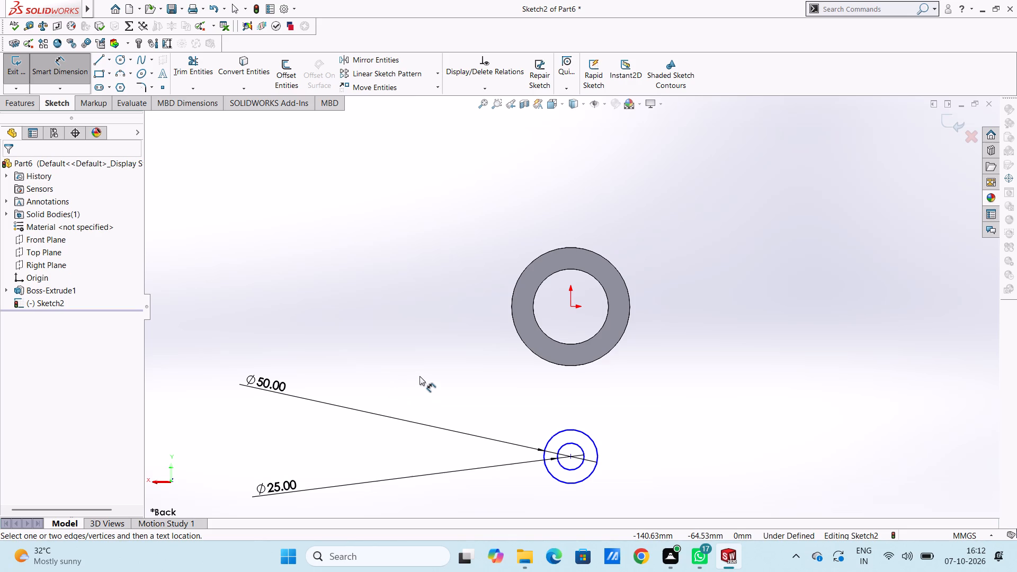
Dimension the vertical distance from the origin to the small circles' centre as 88 mm.
click(571, 306)
click(571, 460)
click(570, 456)
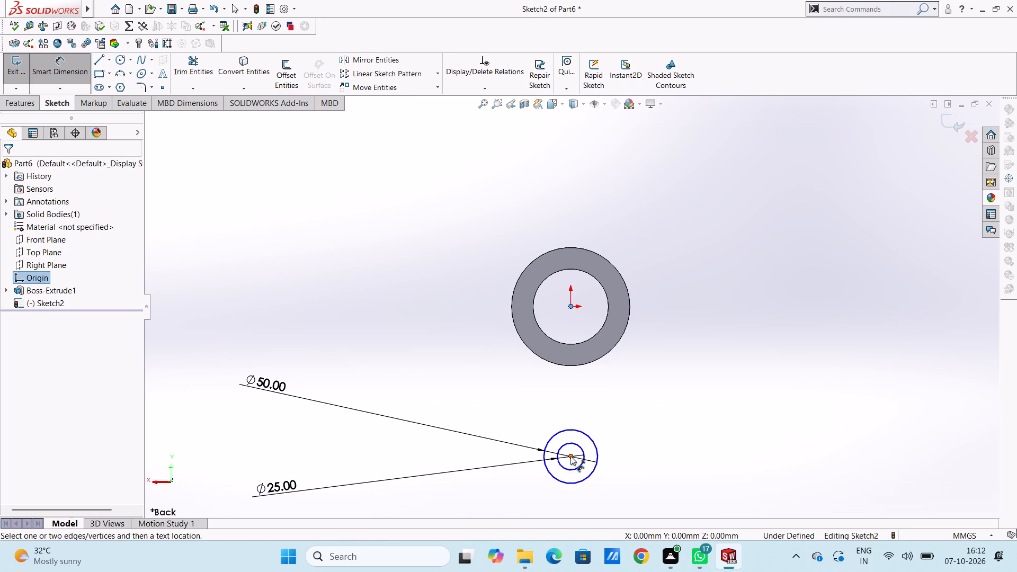
click(741, 426)
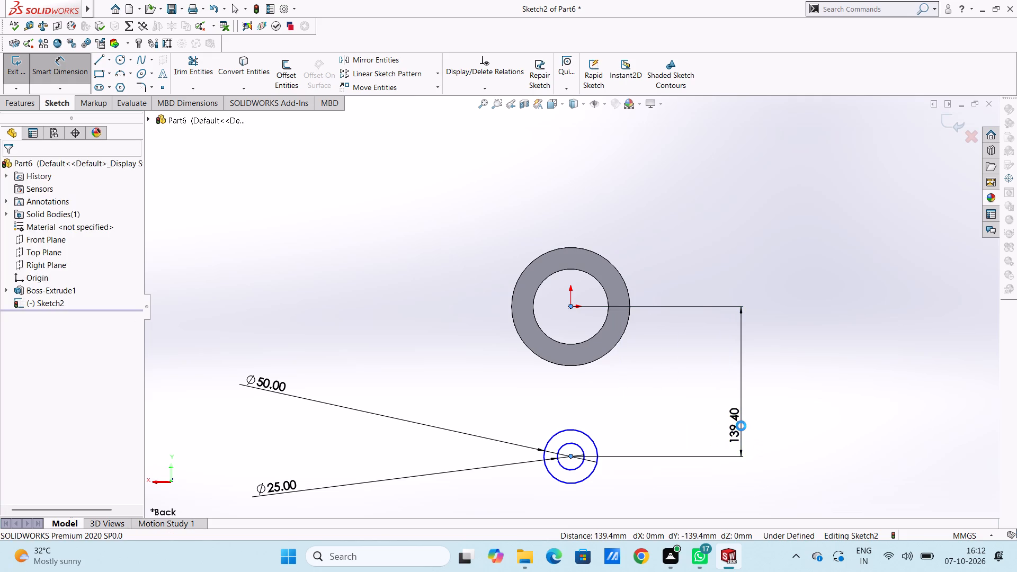
key(8)
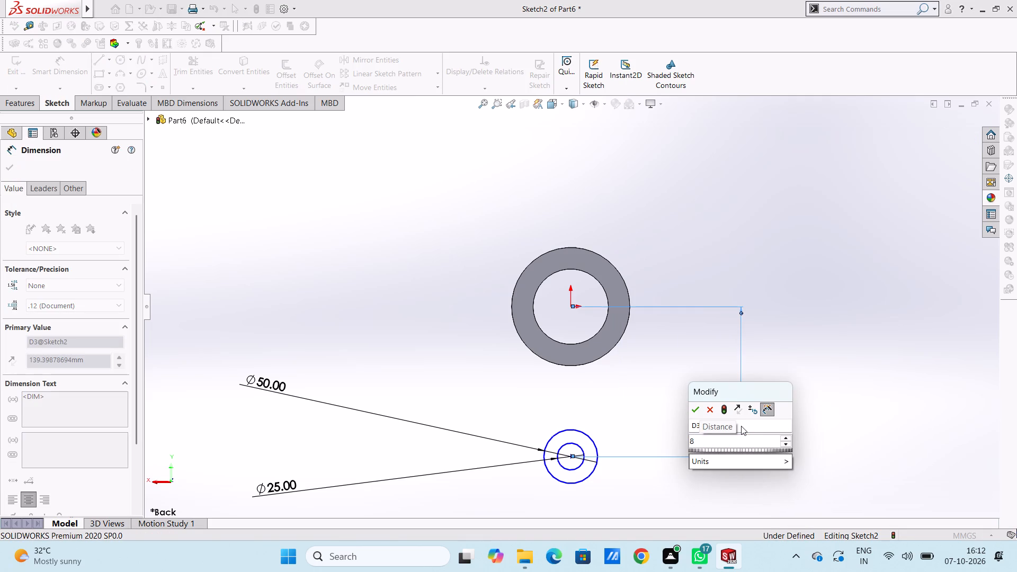
key(8)
key(Return)
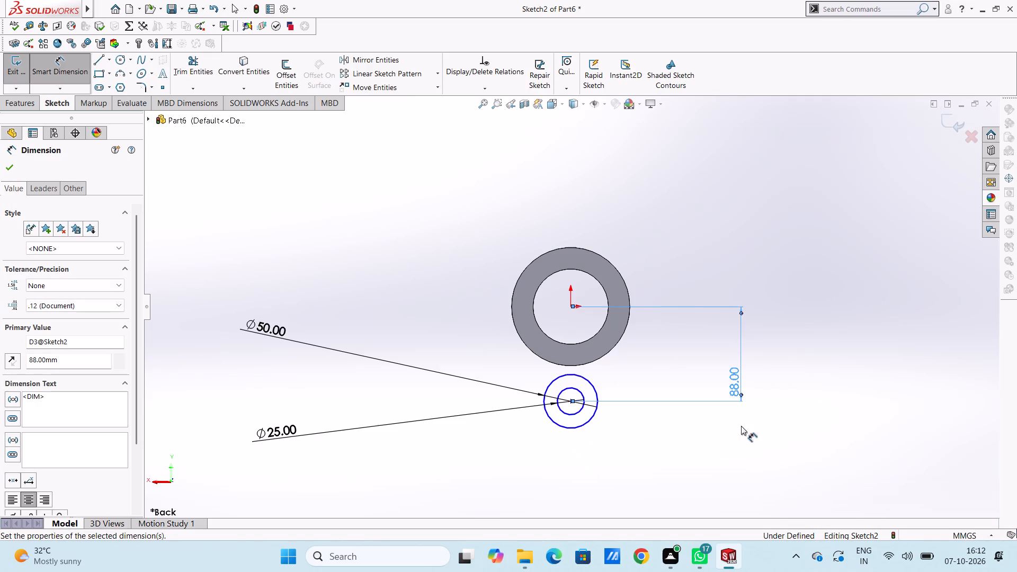
click(666, 354)
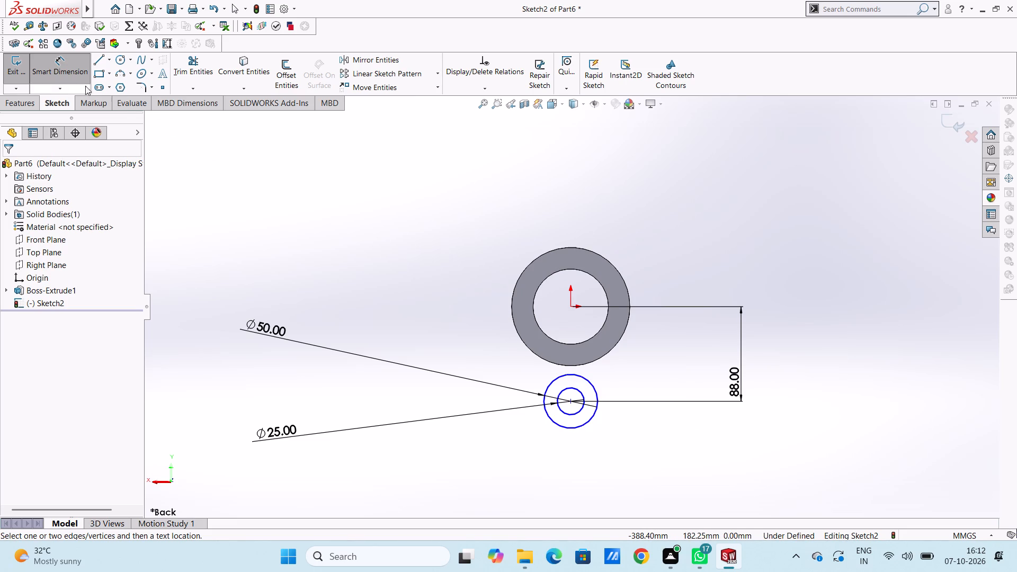
Sketch a 31.5 mm horizontal line from the bottom of the cylinder's bore, continued by a 63 mm line back across it.
click(98, 65)
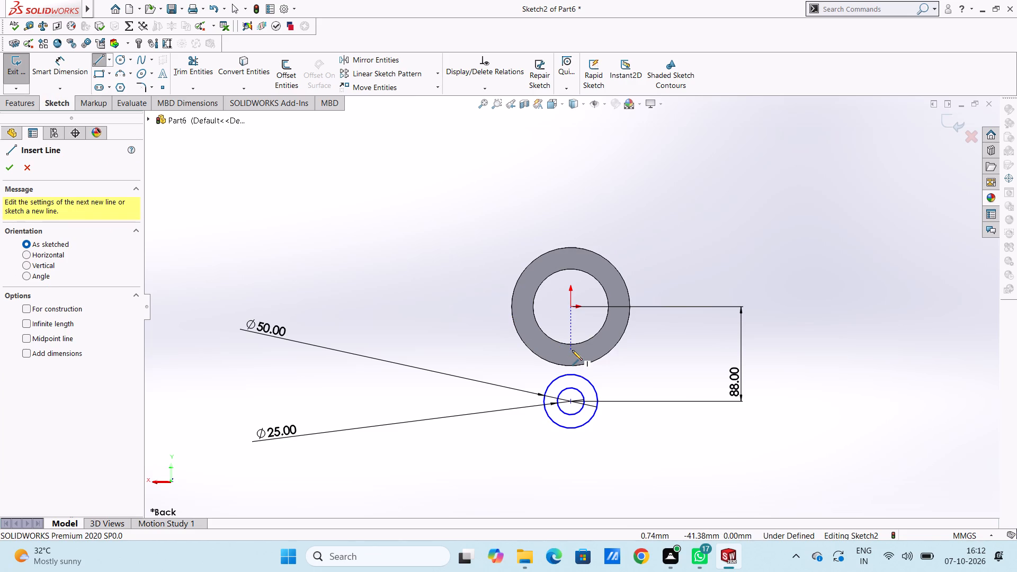
click(572, 347)
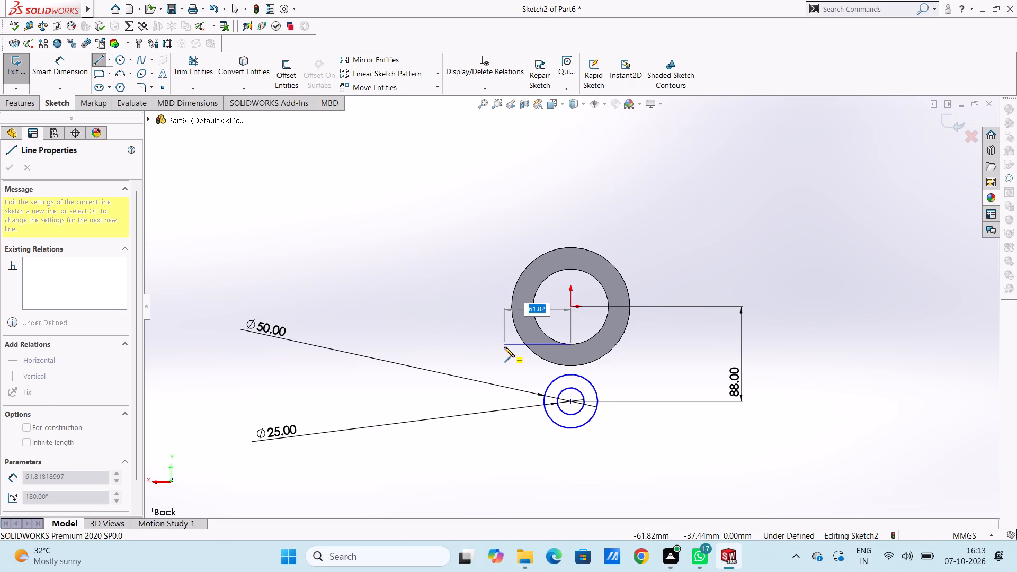
text(31.5)
key(Return)
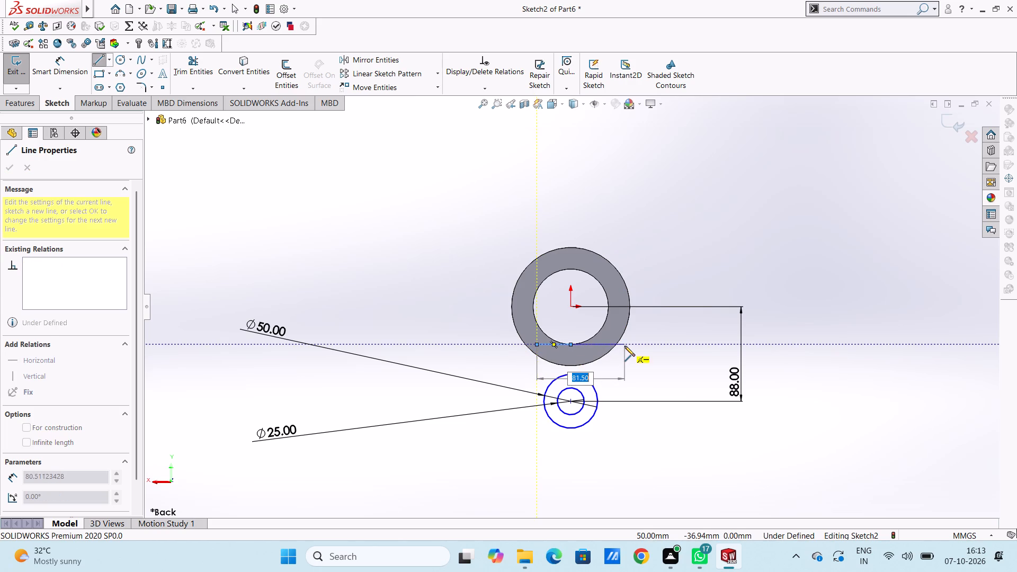
text(63)
key(Return)
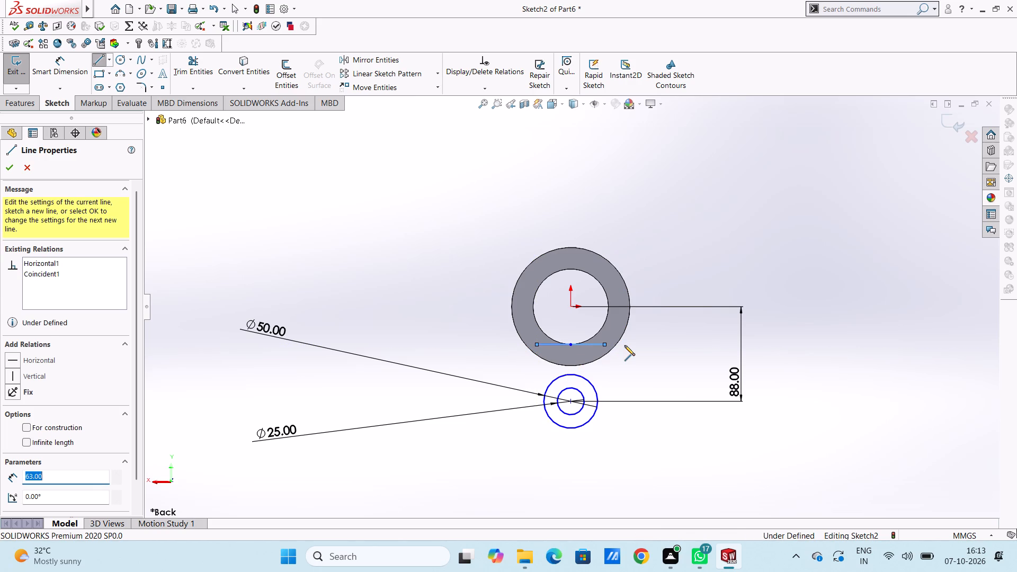
key(Escape)
key(Escape)
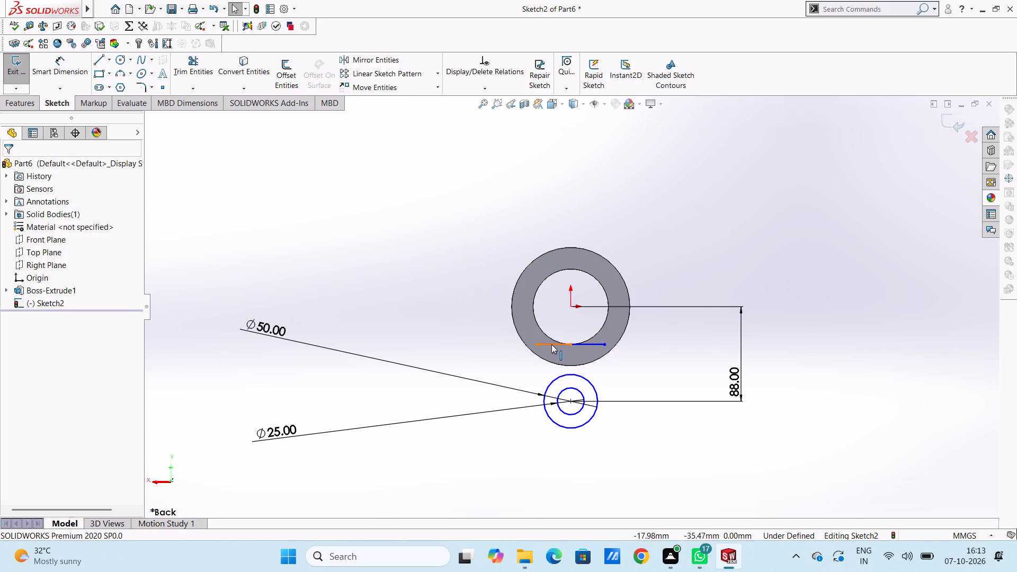
Delete the overlapping 31.5 mm line segment, keeping the 63 mm horizontal line.
click(551, 344)
key(Delete)
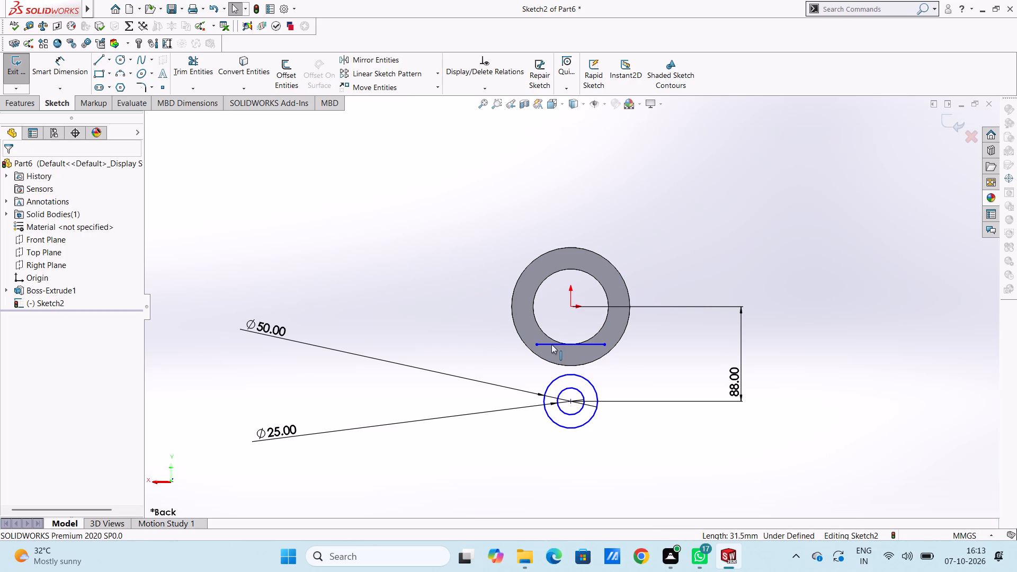
Dimension the distance from the horizontal line's left end to its midpoint at the bore's bottom as 31.5 mm.
click(67, 78)
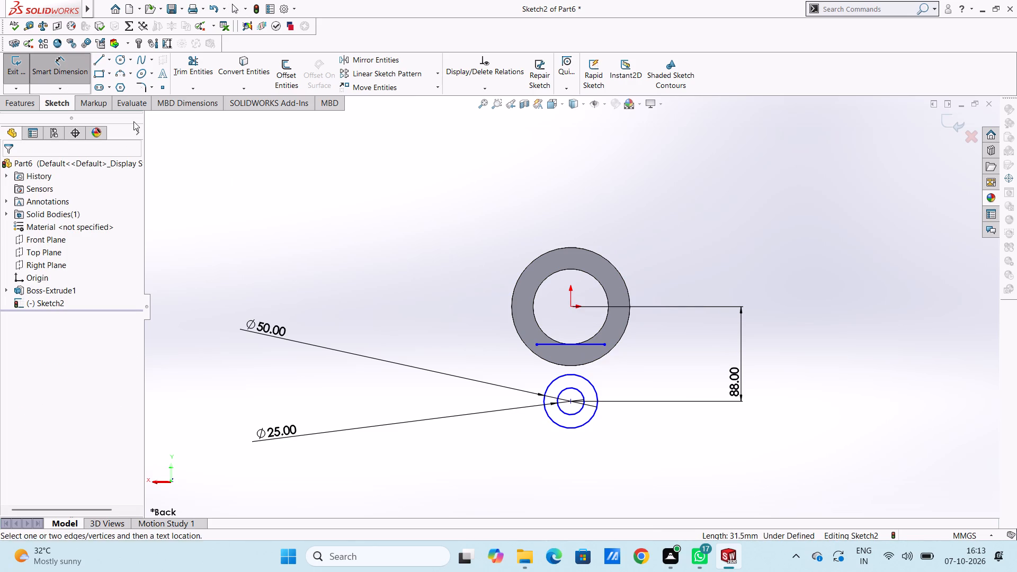
click(537, 347)
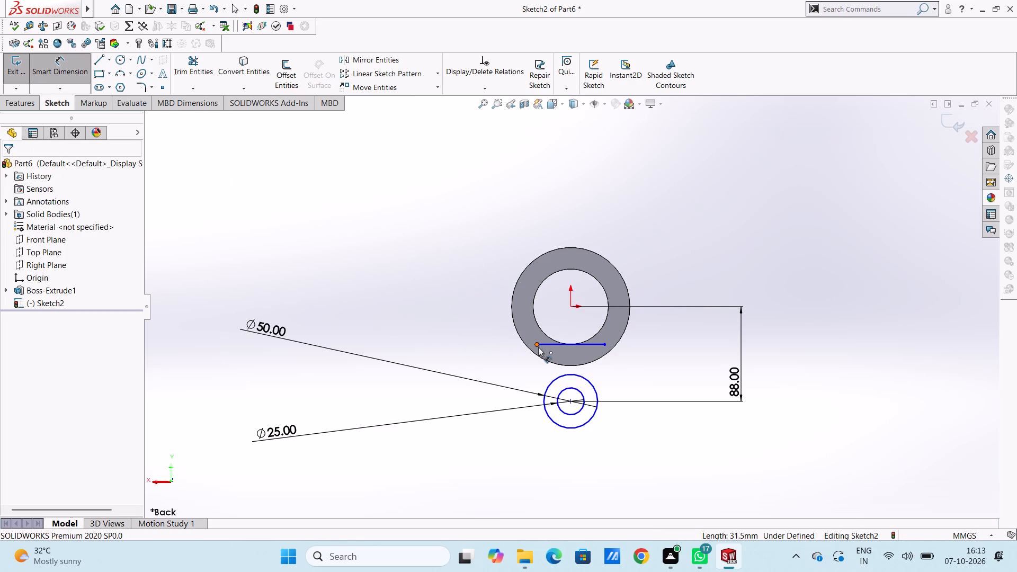
click(572, 344)
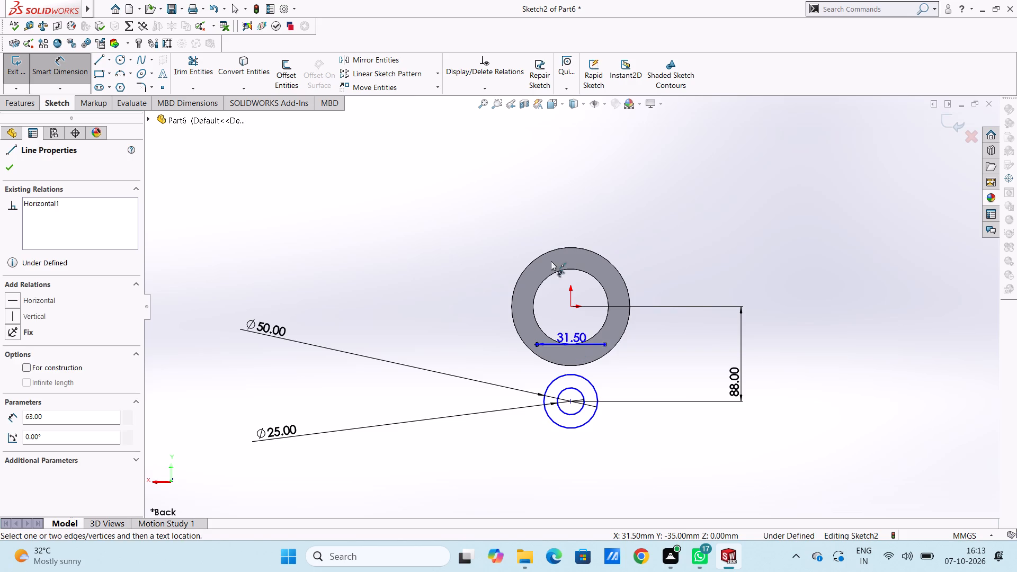
click(540, 159)
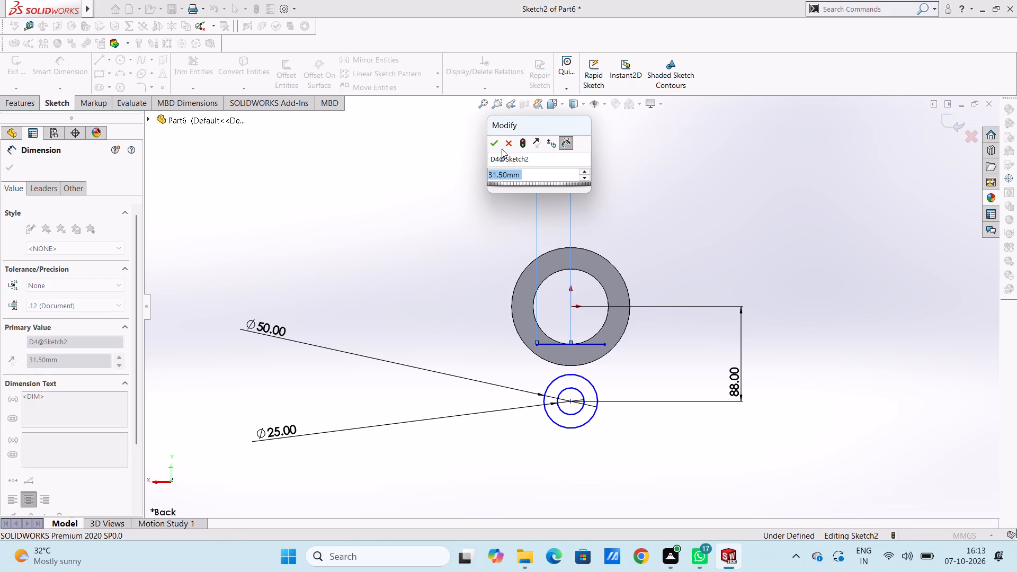
click(494, 144)
click(470, 158)
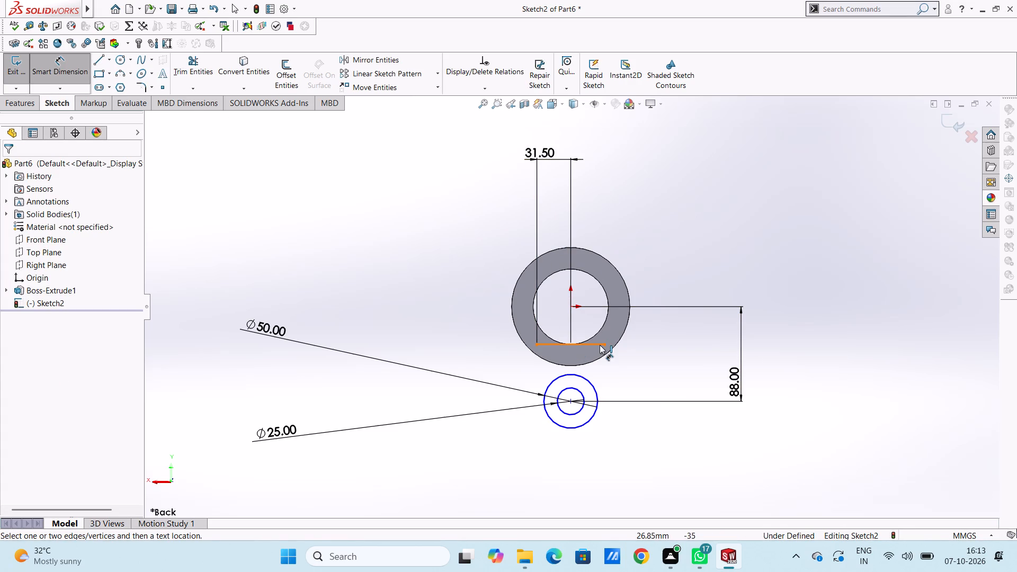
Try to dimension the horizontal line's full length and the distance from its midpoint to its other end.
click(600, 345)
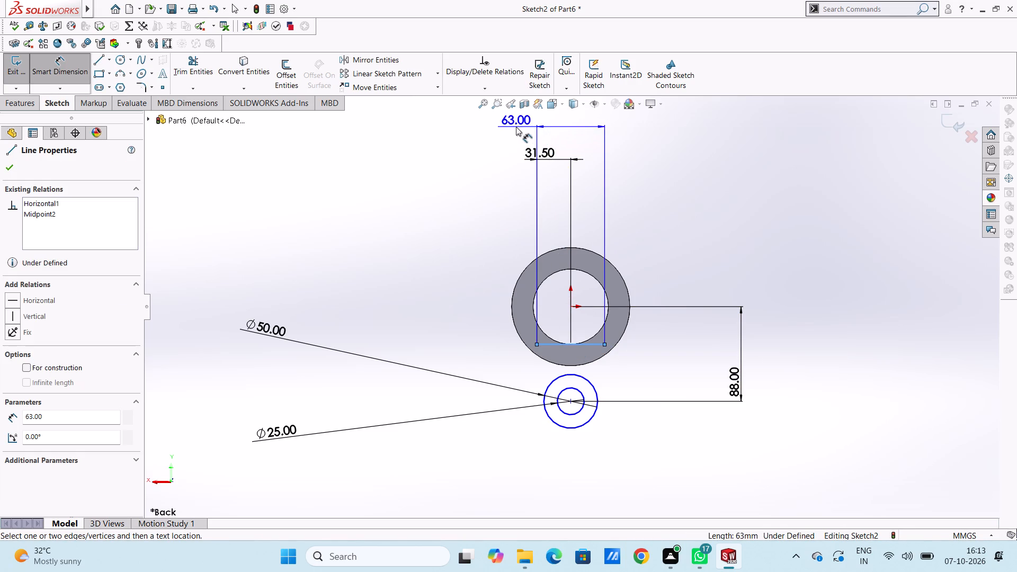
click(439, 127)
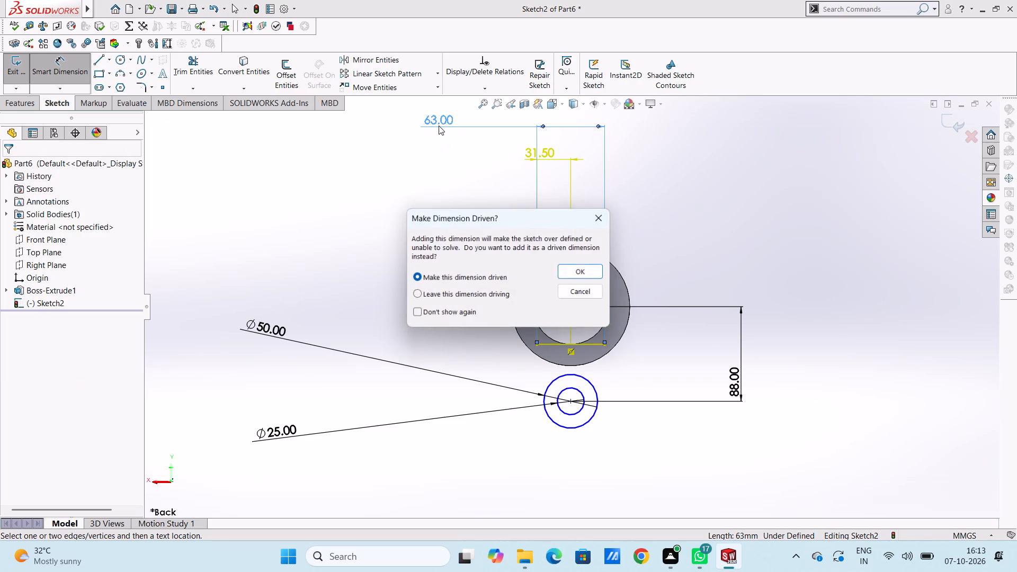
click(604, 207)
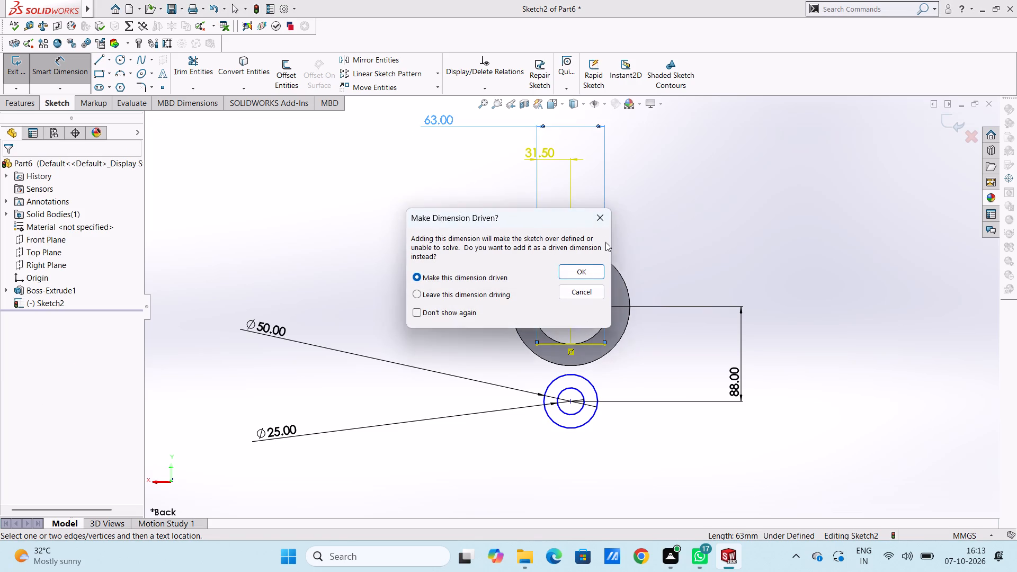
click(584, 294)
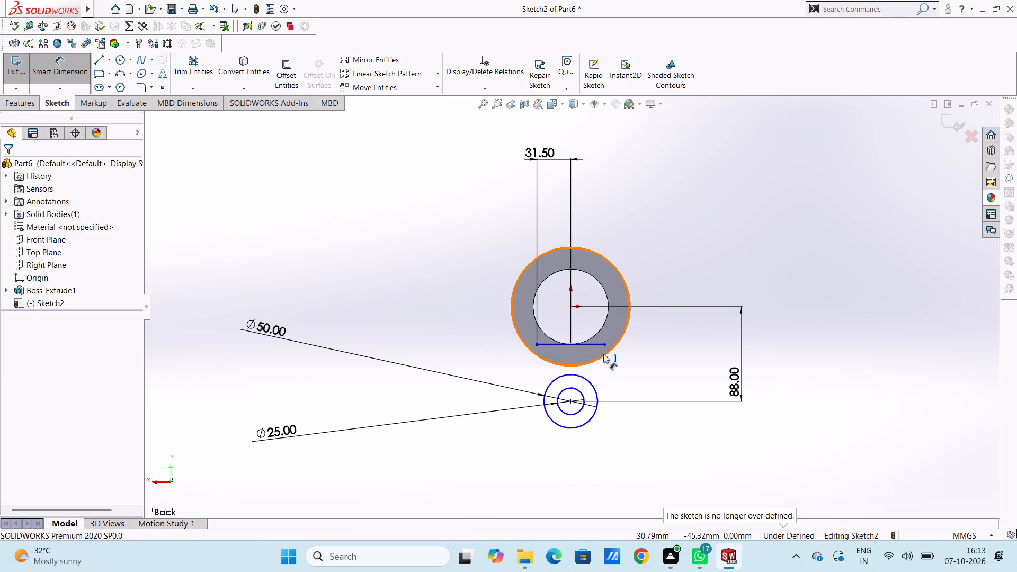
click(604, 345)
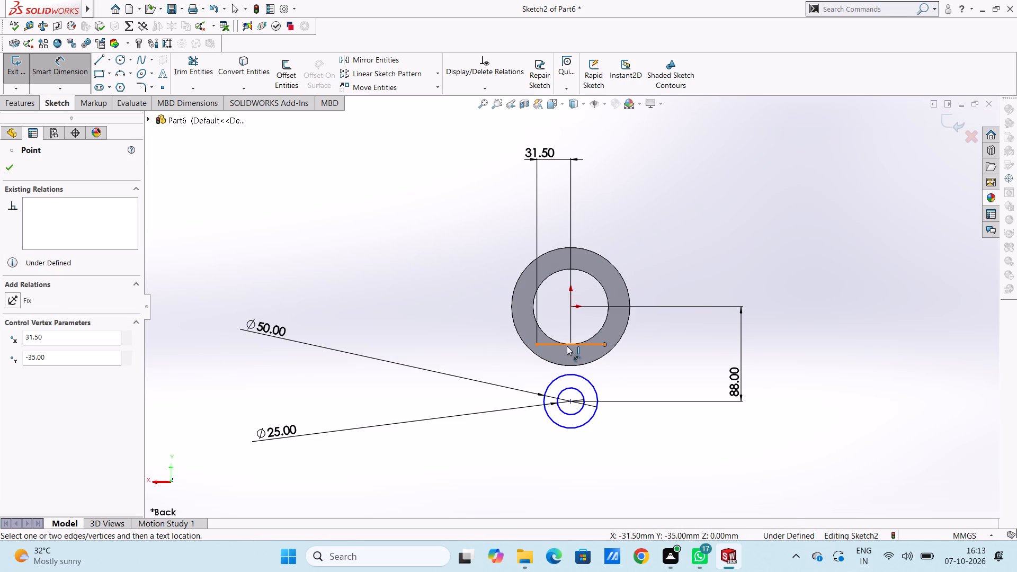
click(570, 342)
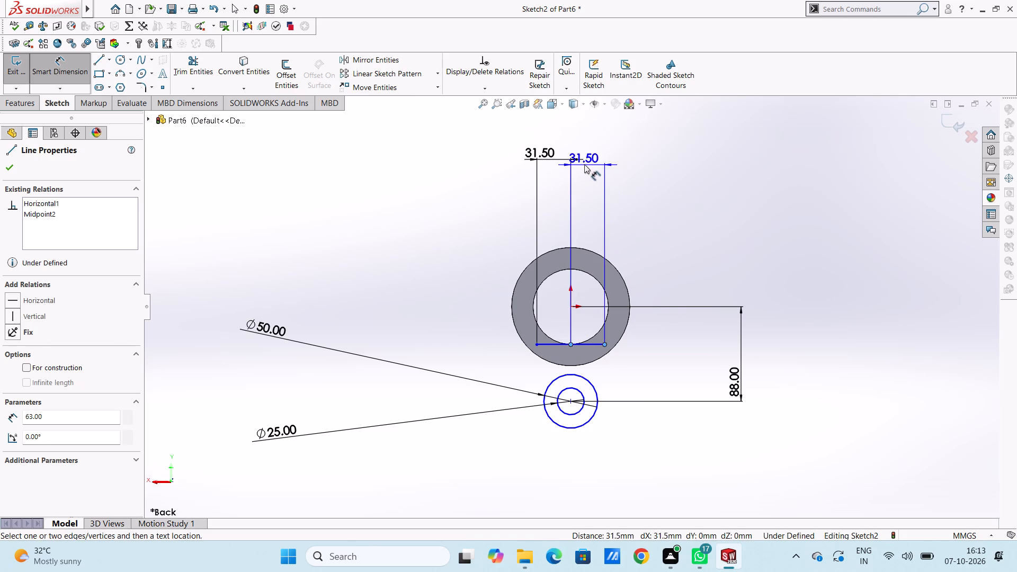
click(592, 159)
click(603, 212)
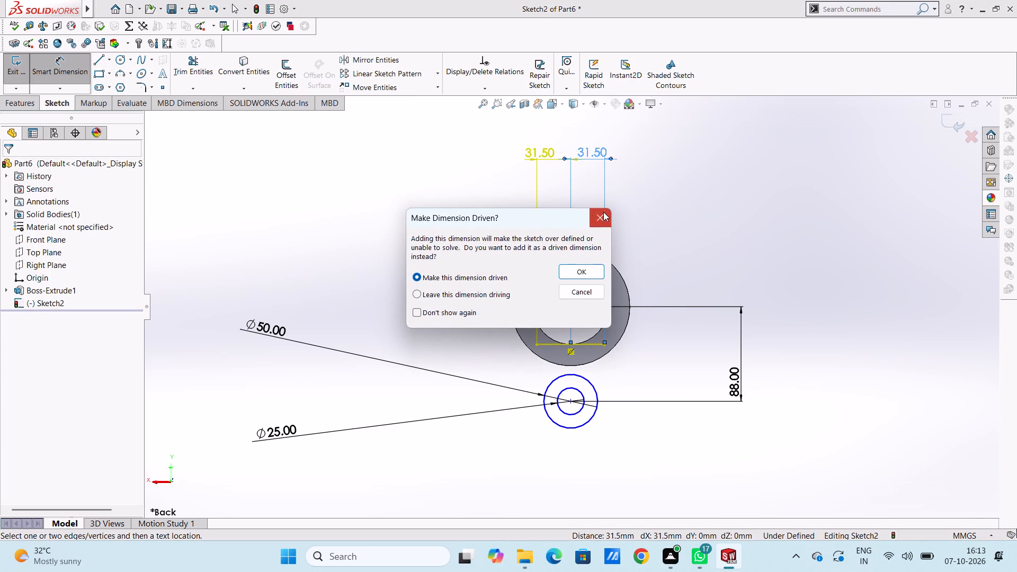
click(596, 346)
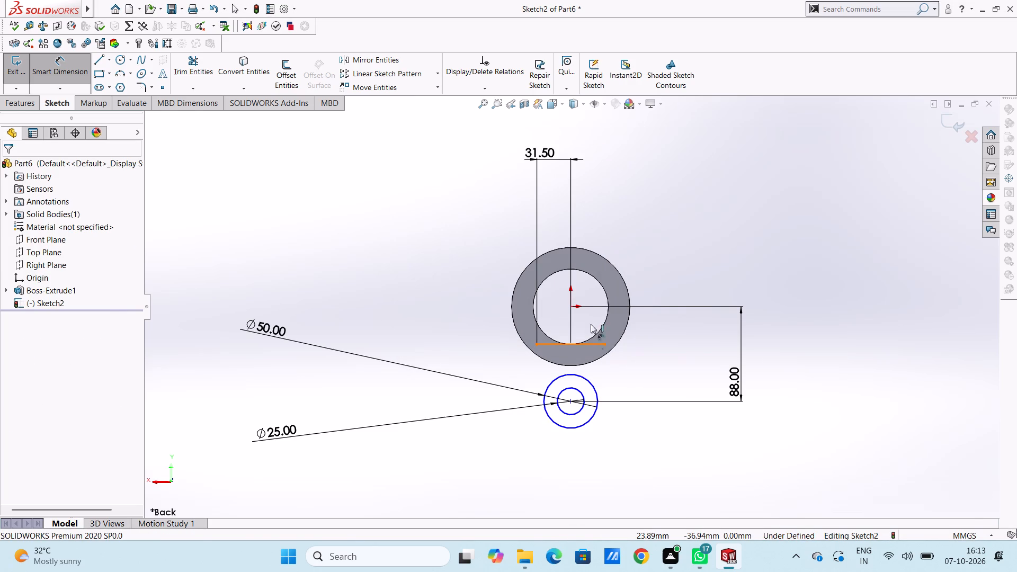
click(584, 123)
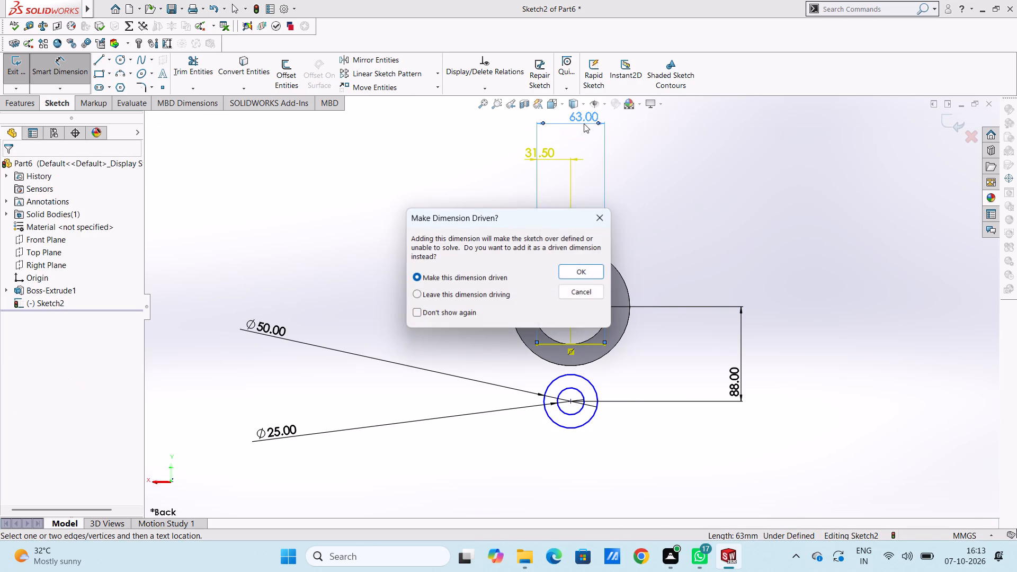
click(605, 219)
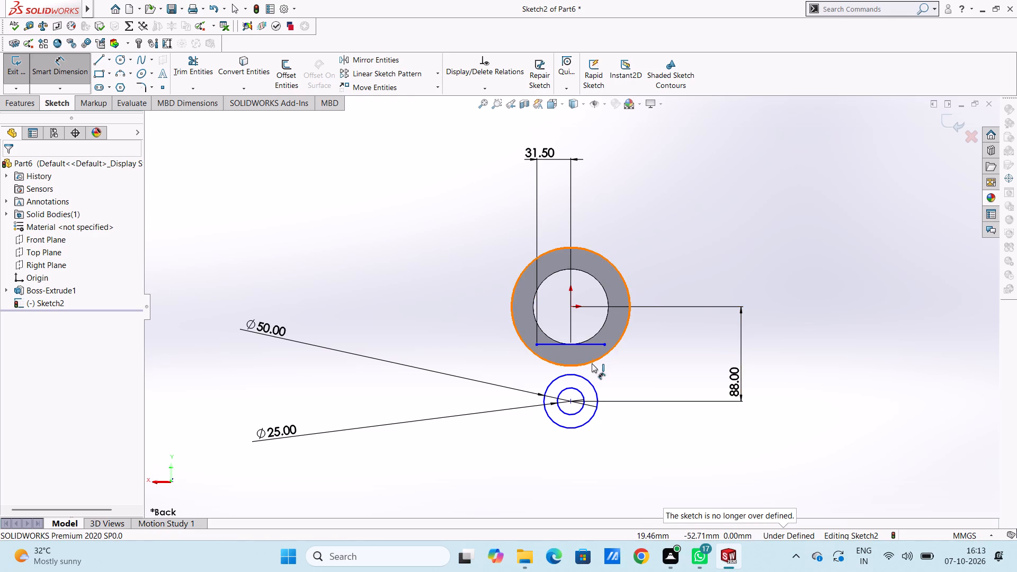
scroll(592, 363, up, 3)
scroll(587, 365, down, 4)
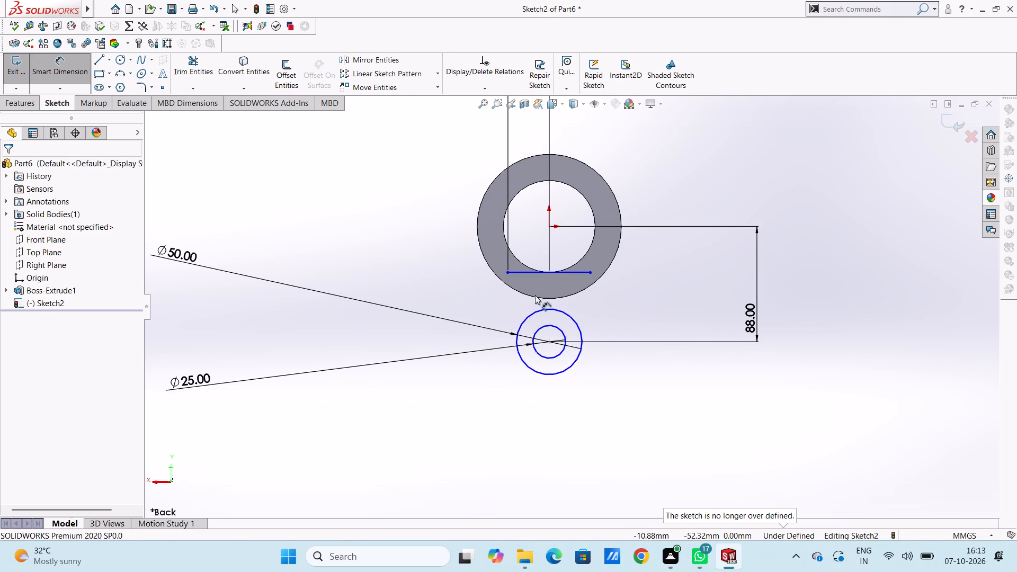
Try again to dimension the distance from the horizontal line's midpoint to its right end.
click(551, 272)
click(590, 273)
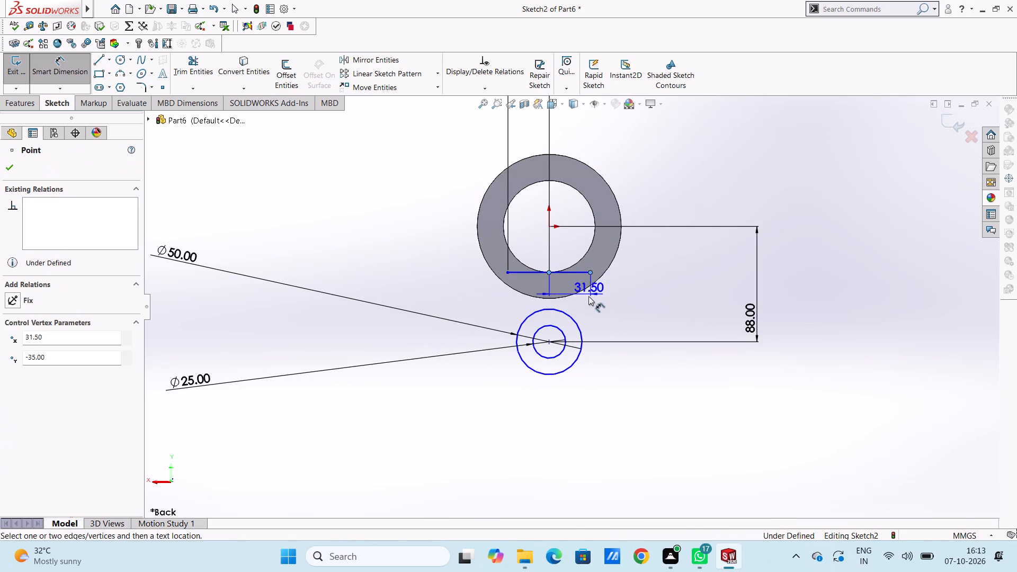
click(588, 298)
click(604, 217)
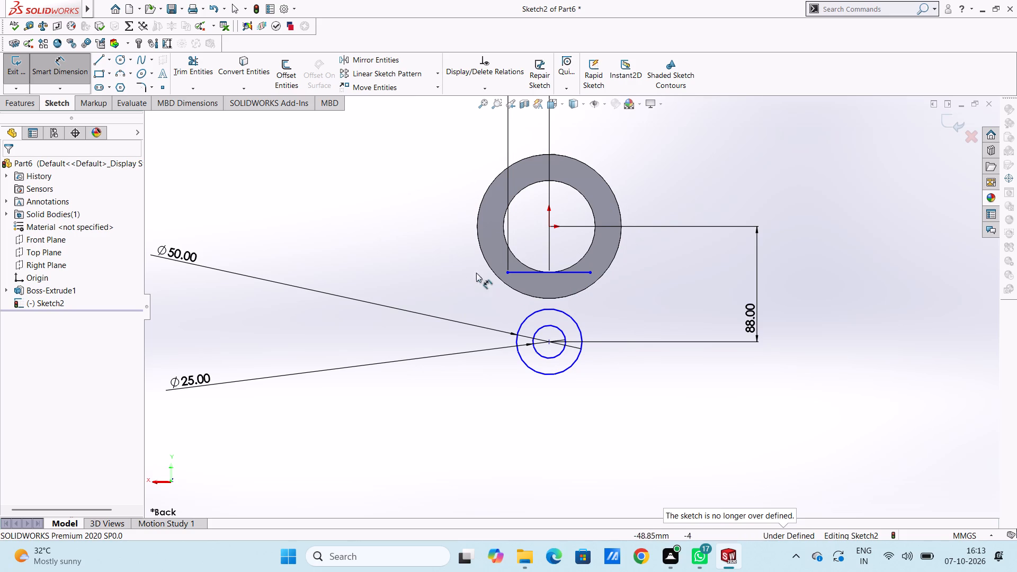
Dimension the vertical distance from the origin to the horizontal line at the bore's bottom as 35 mm.
click(550, 227)
click(572, 271)
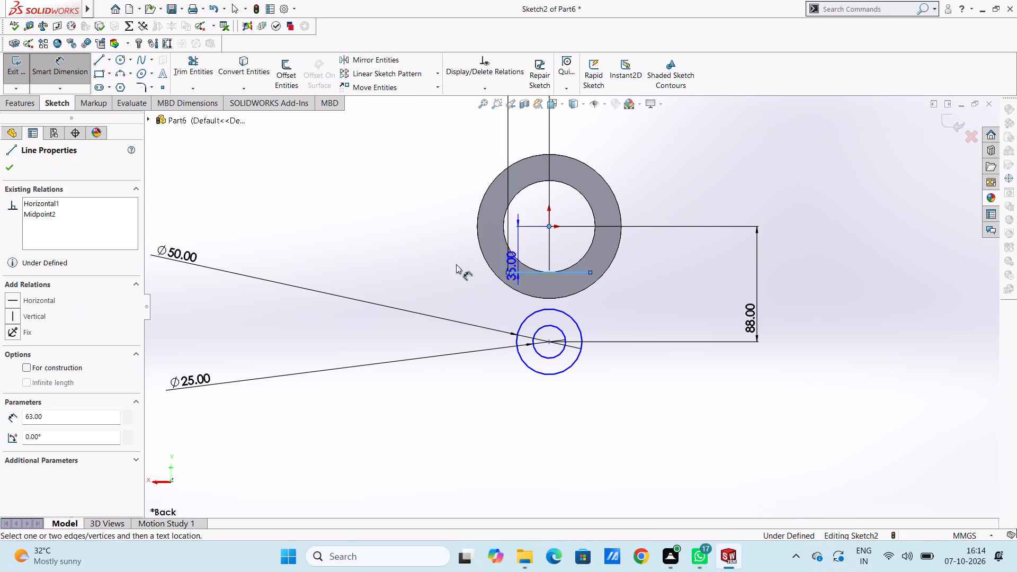
click(316, 233)
click(272, 219)
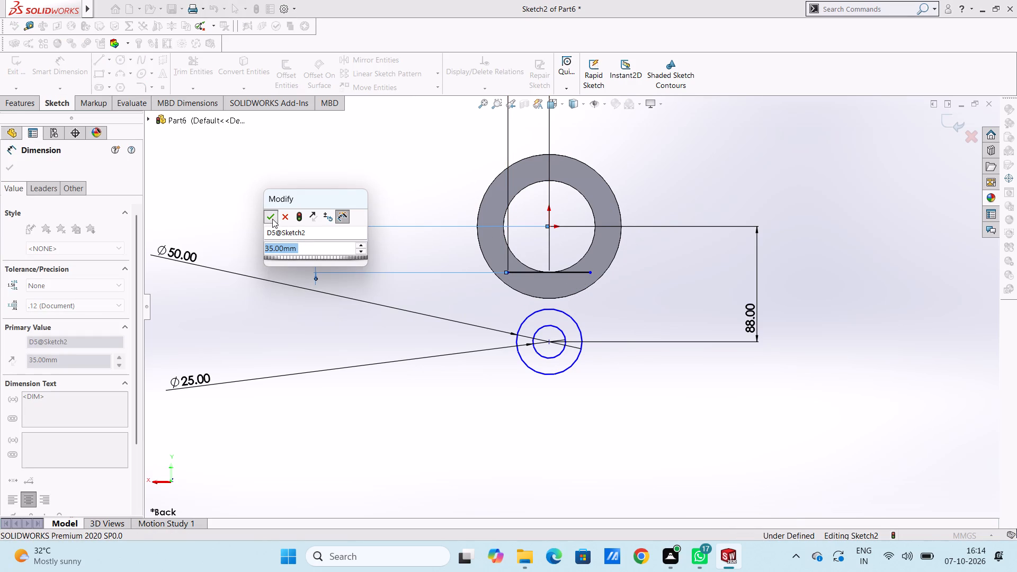
click(256, 210)
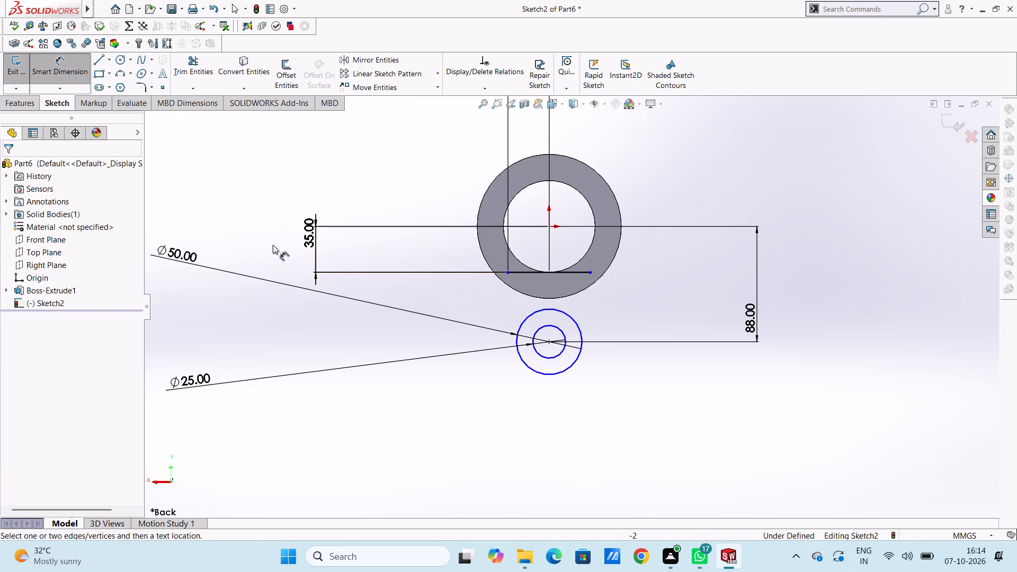
Sketch two slanted lines, each about 62 mm long, from the horizontal line's ends down to opposite sides of the 50 mm circle.
click(101, 63)
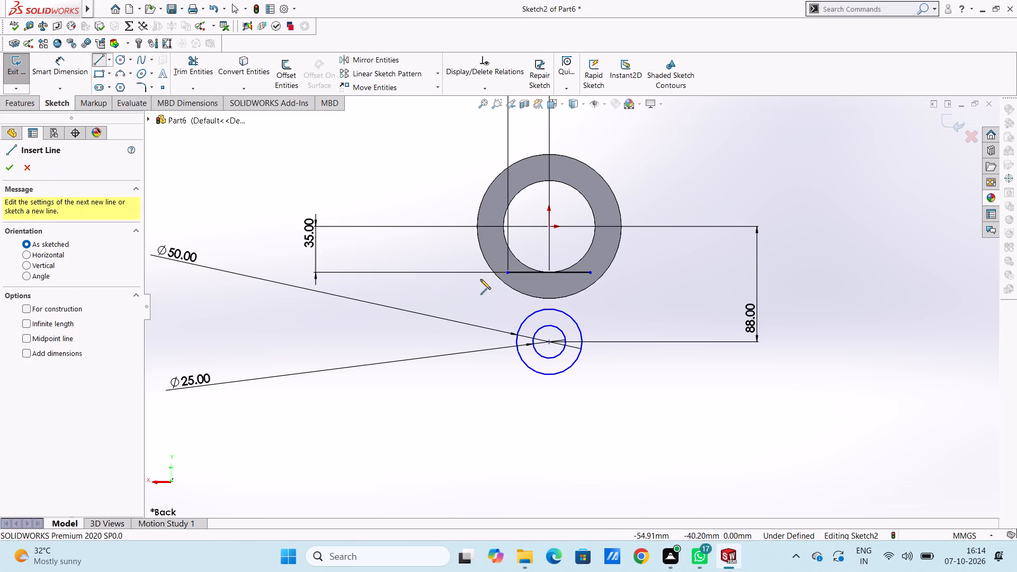
click(507, 271)
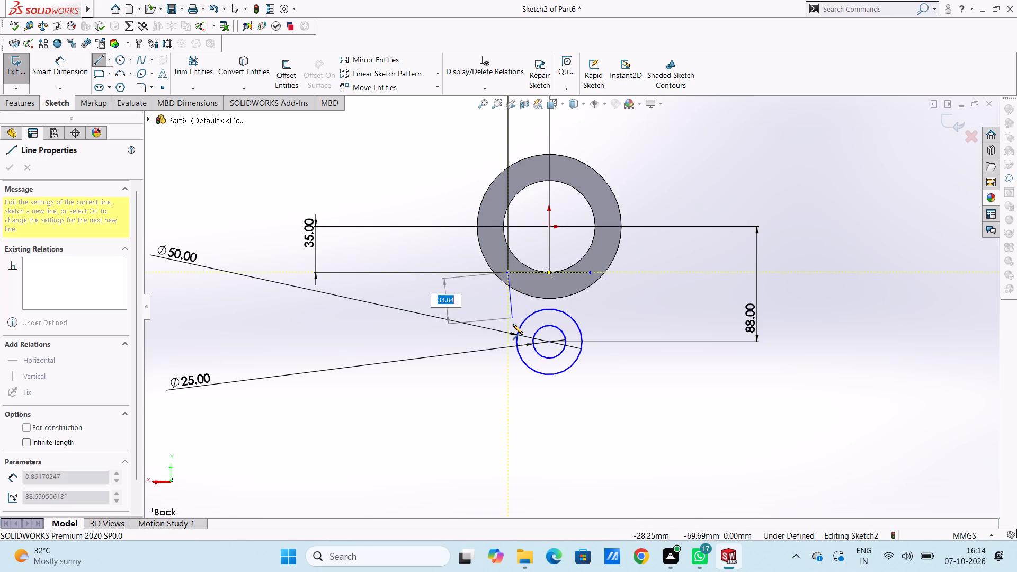
click(518, 353)
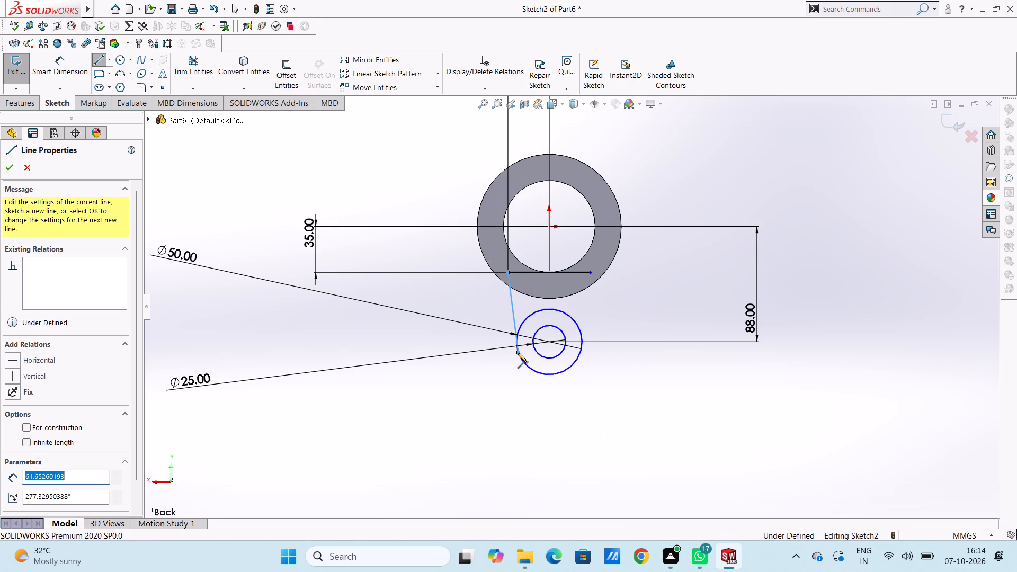
key(Escape)
key(Escape)
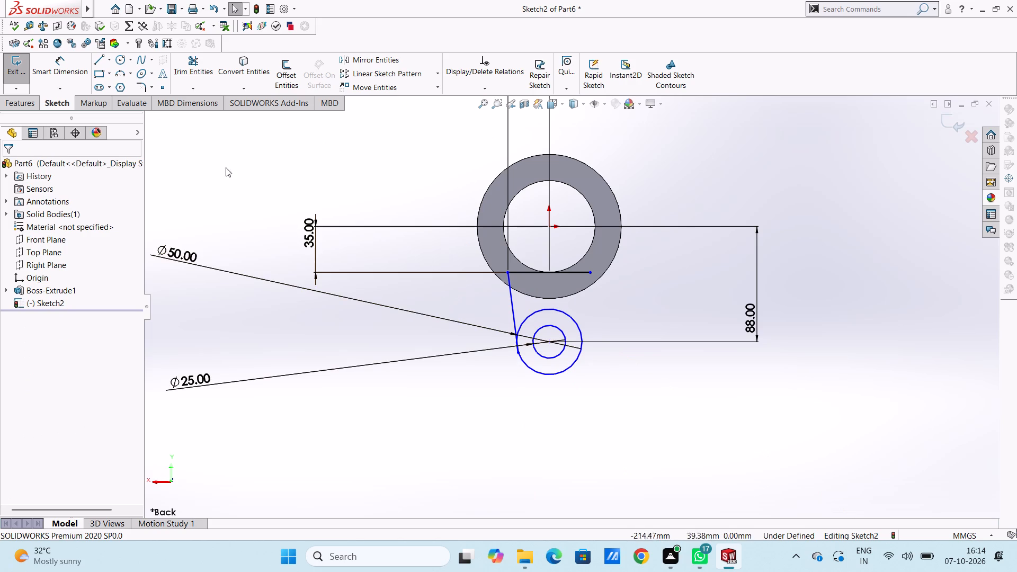
click(99, 62)
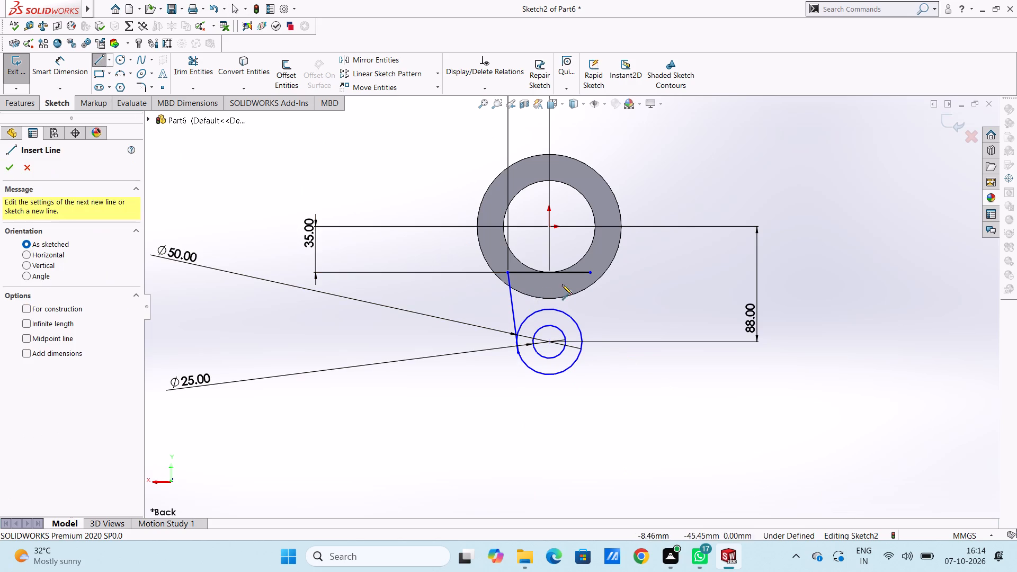
click(592, 273)
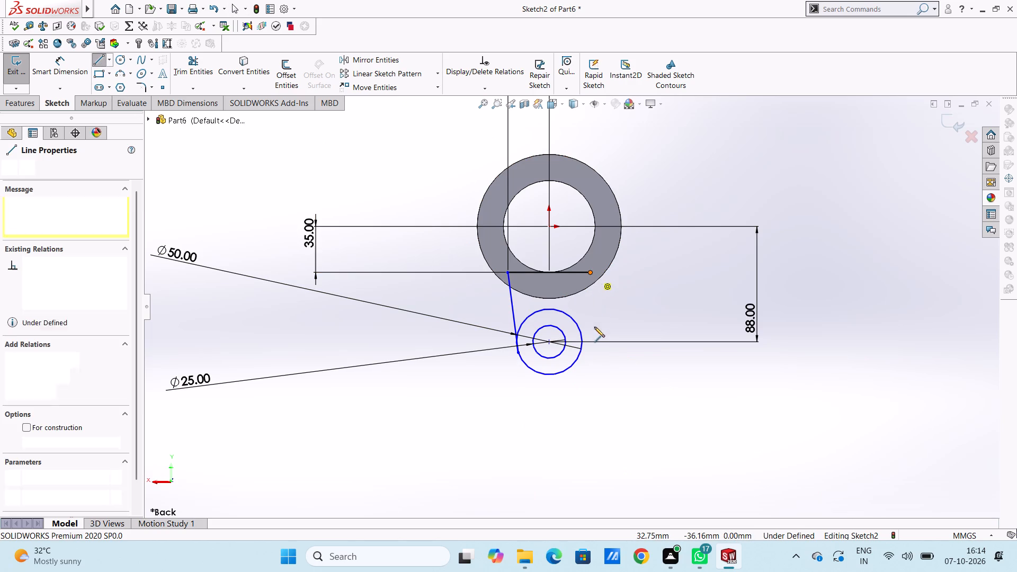
click(581, 353)
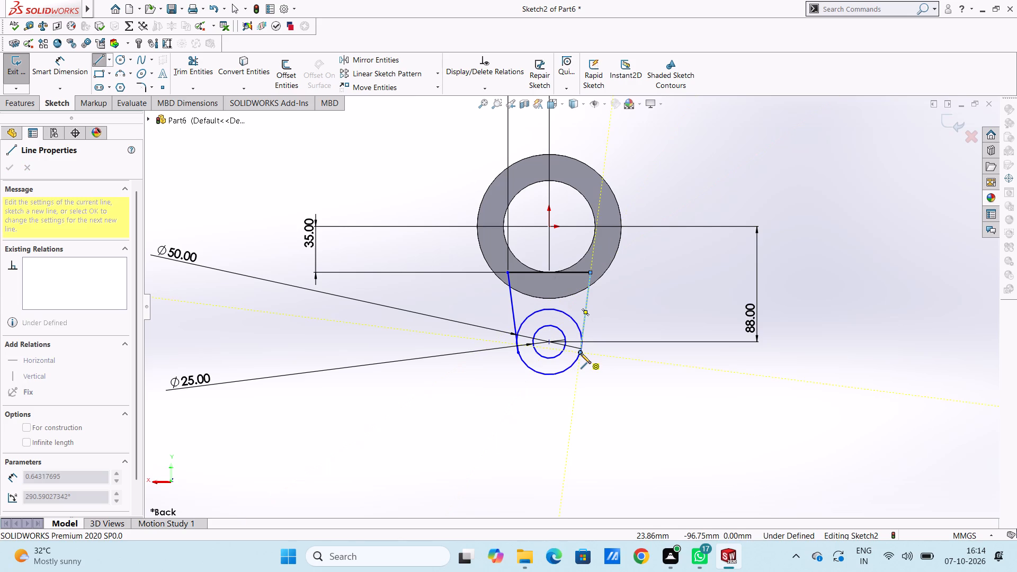
key(Escape)
key(Escape)
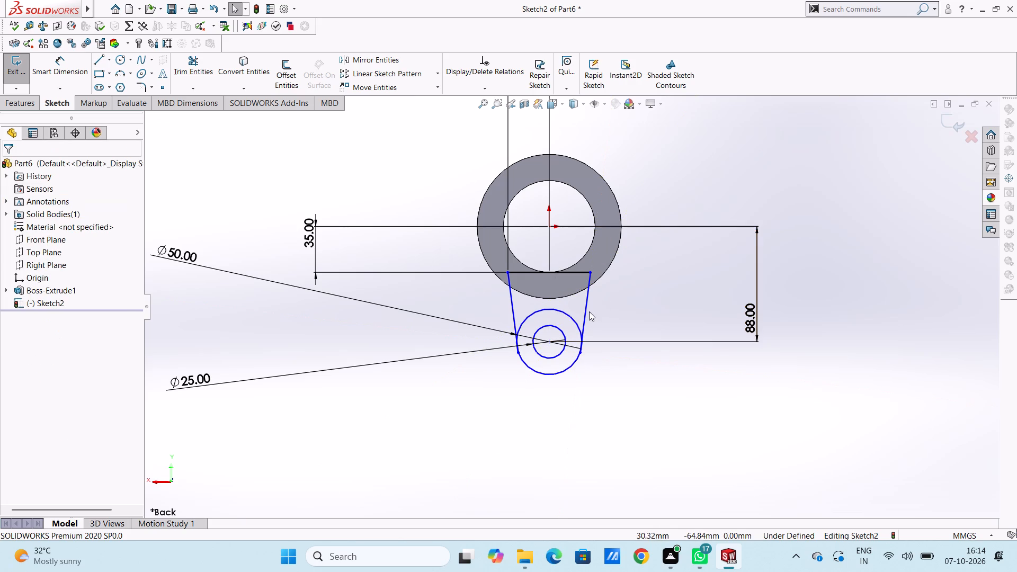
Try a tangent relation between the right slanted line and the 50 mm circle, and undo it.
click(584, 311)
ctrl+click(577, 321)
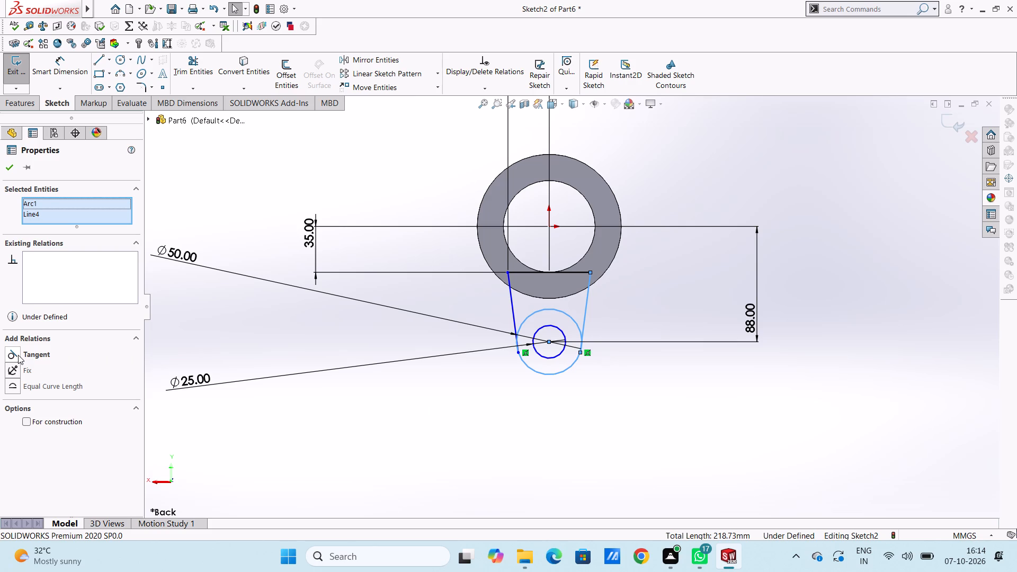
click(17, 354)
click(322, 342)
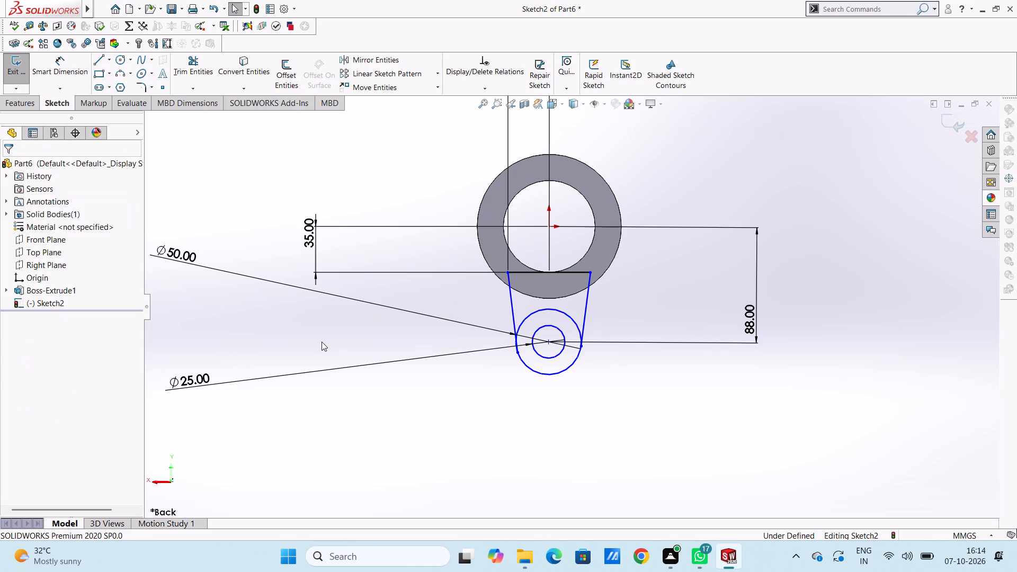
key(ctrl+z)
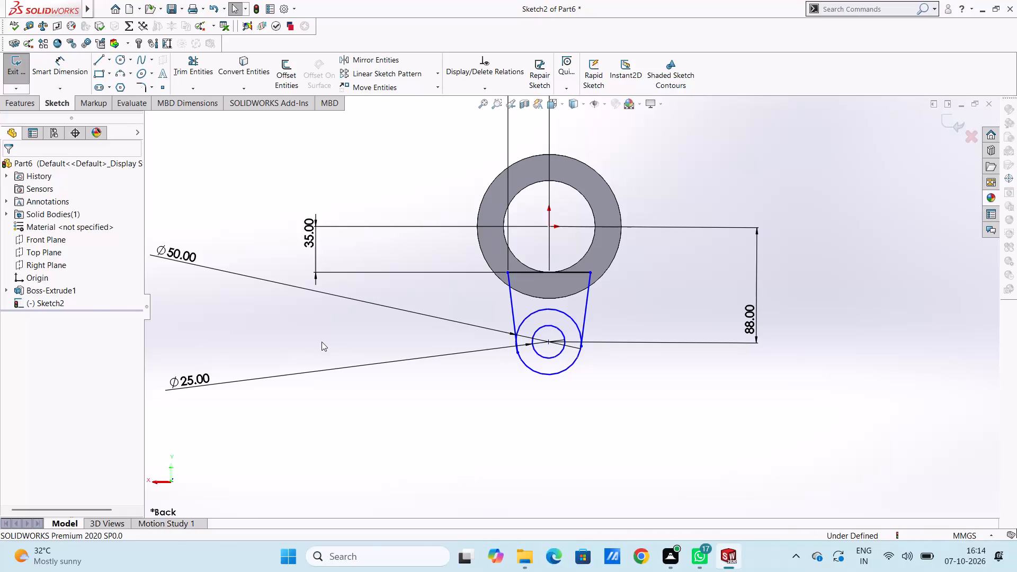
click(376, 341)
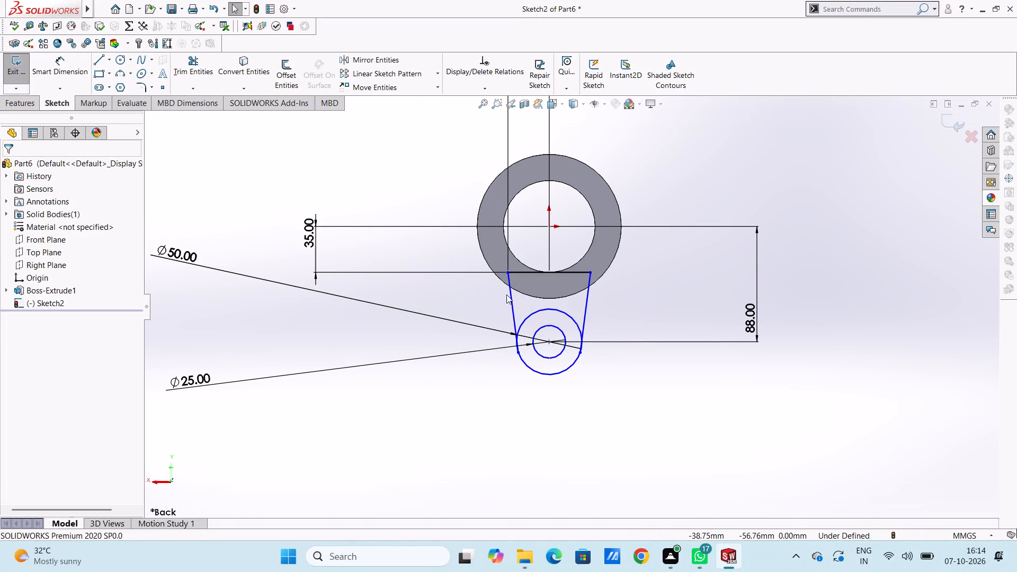
Add a vertical relation between the origin and the centre of the 50 mm and 25 mm circles, undoing the mistaken horizontal relation.
click(549, 228)
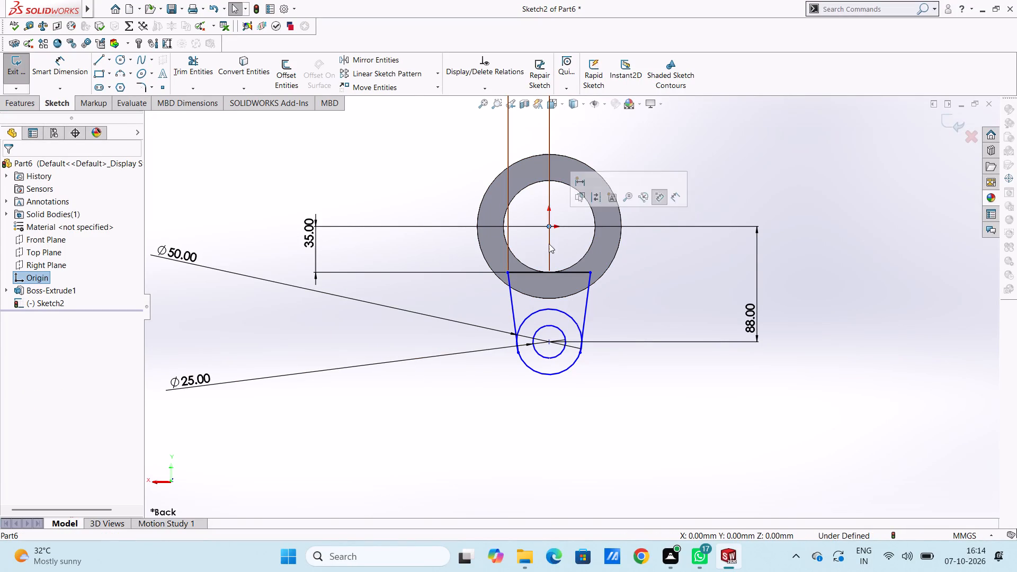
ctrl+click(548, 342)
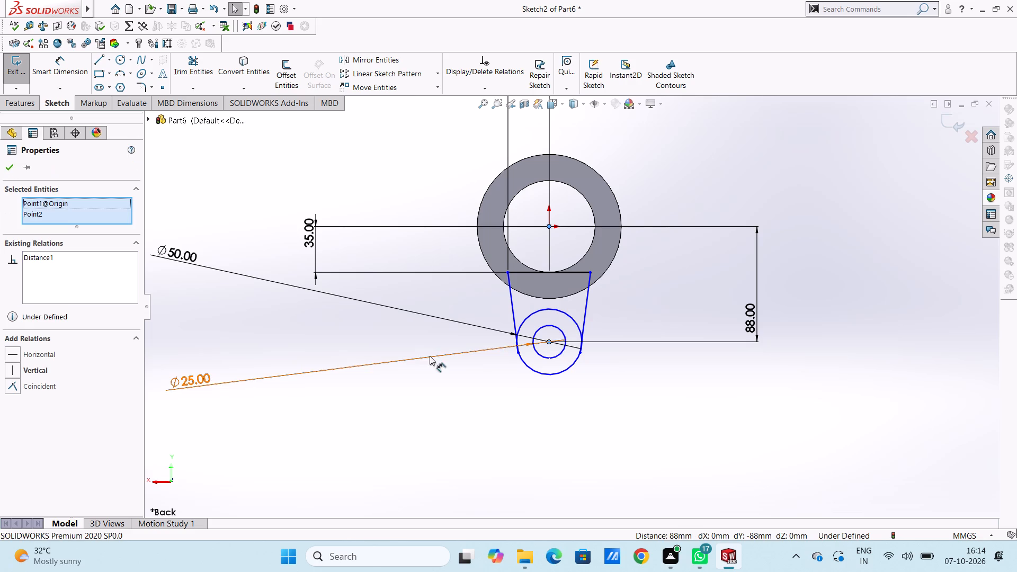
click(11, 355)
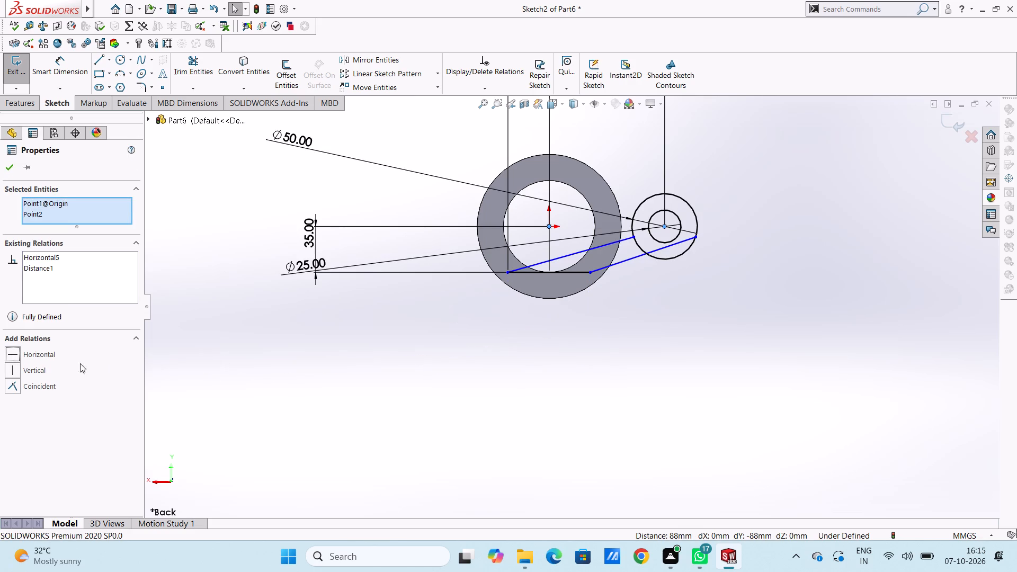
click(16, 370)
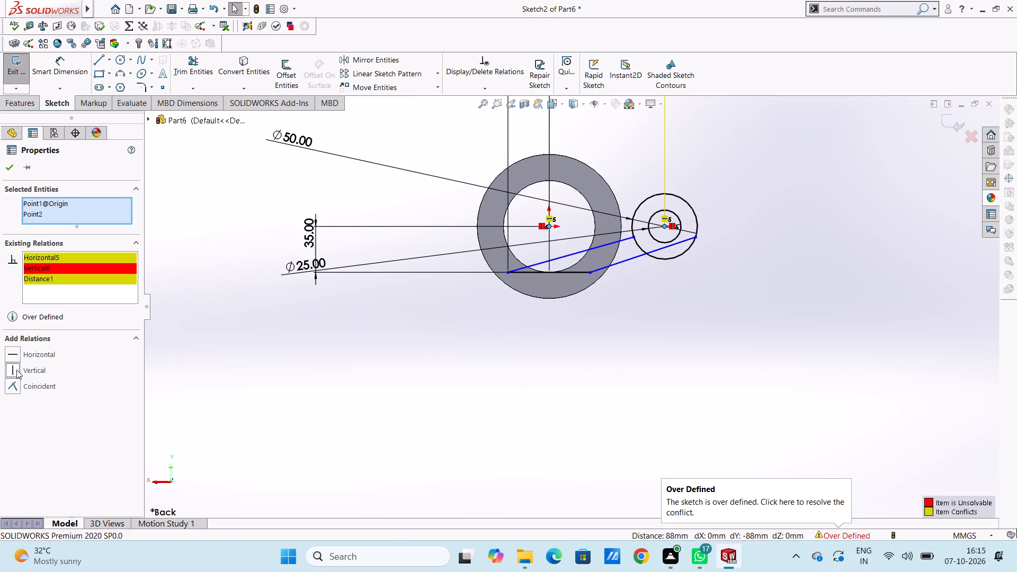
key(ctrl+z)
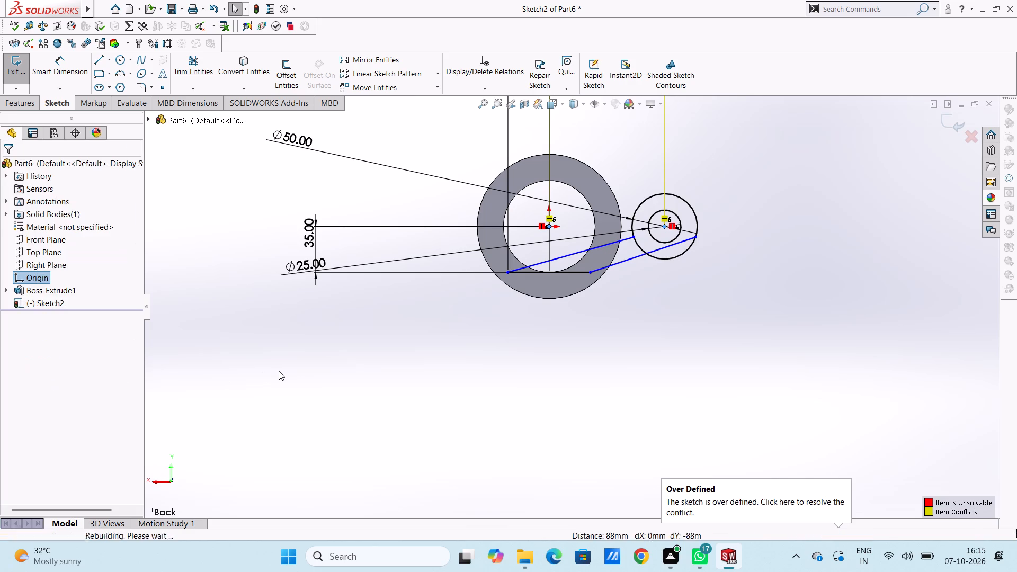
key(ctrl+z)
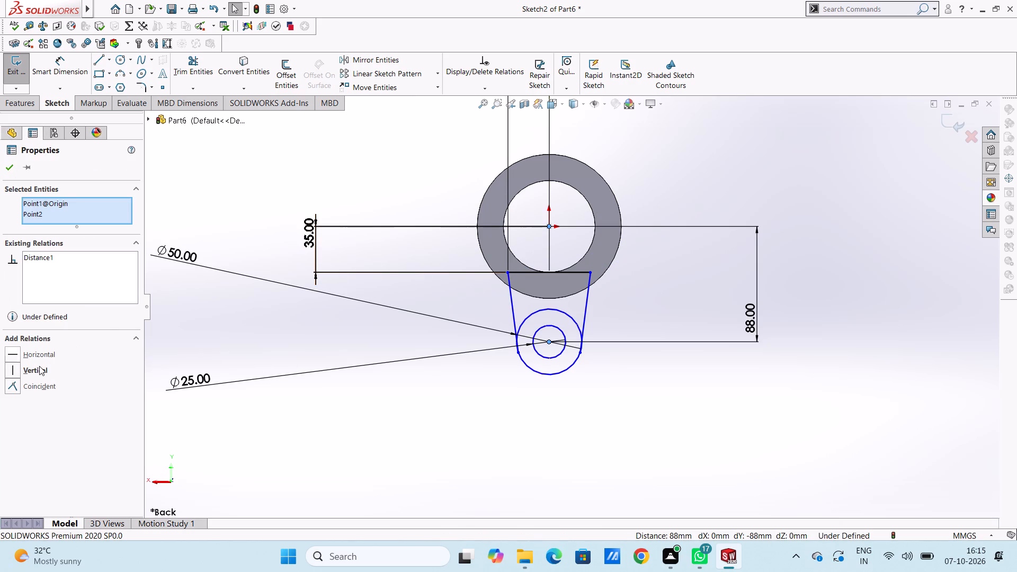
click(16, 368)
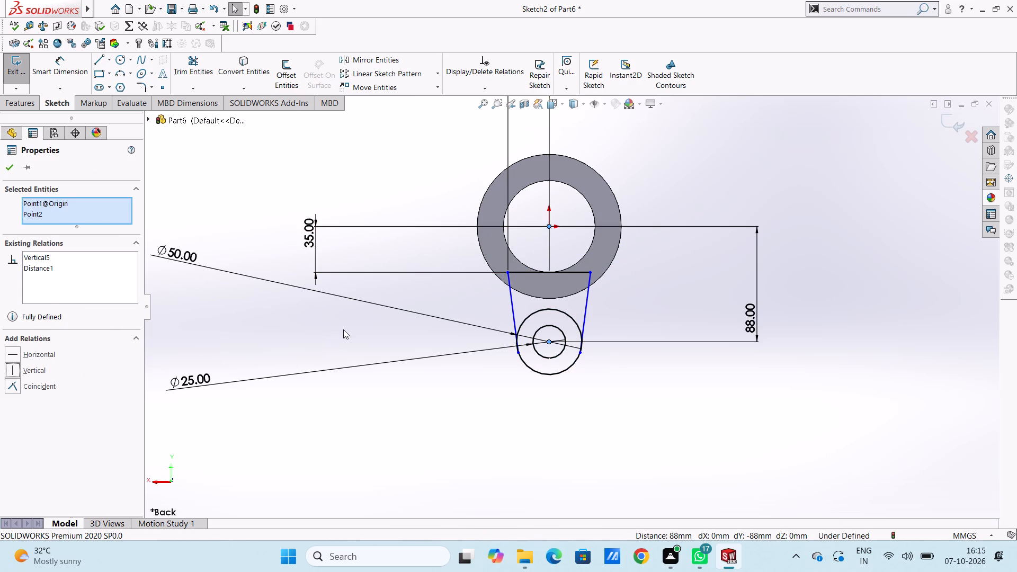
click(343, 329)
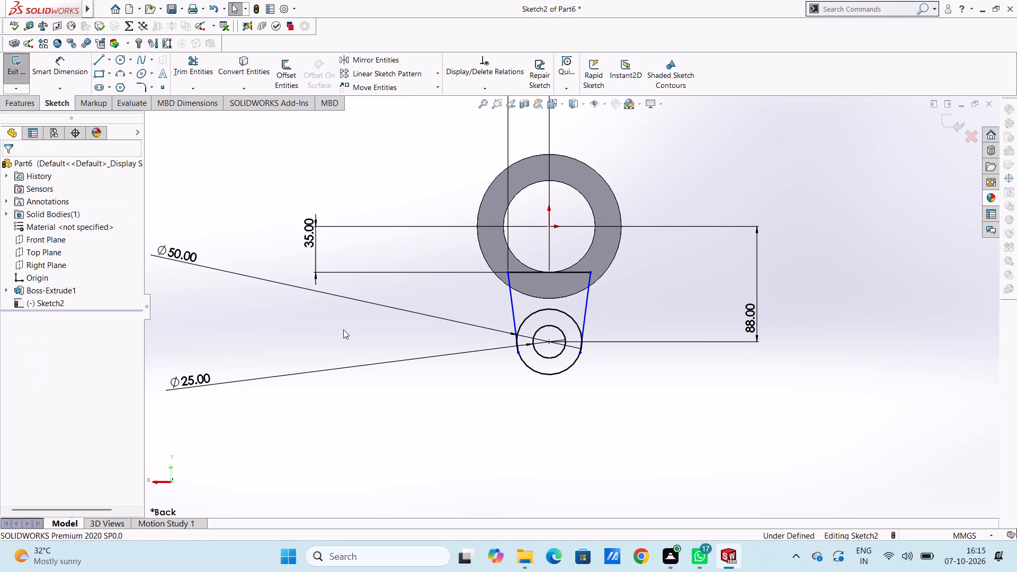
Make the right and left slanted lines each tangent to the 50 mm circle.
click(585, 320)
ctrl+click(565, 372)
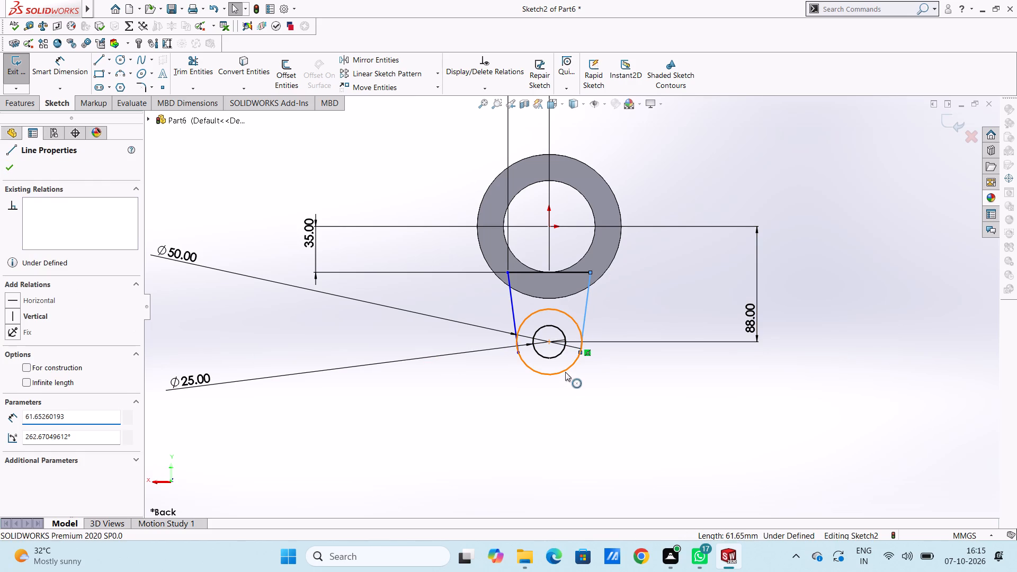
click(14, 351)
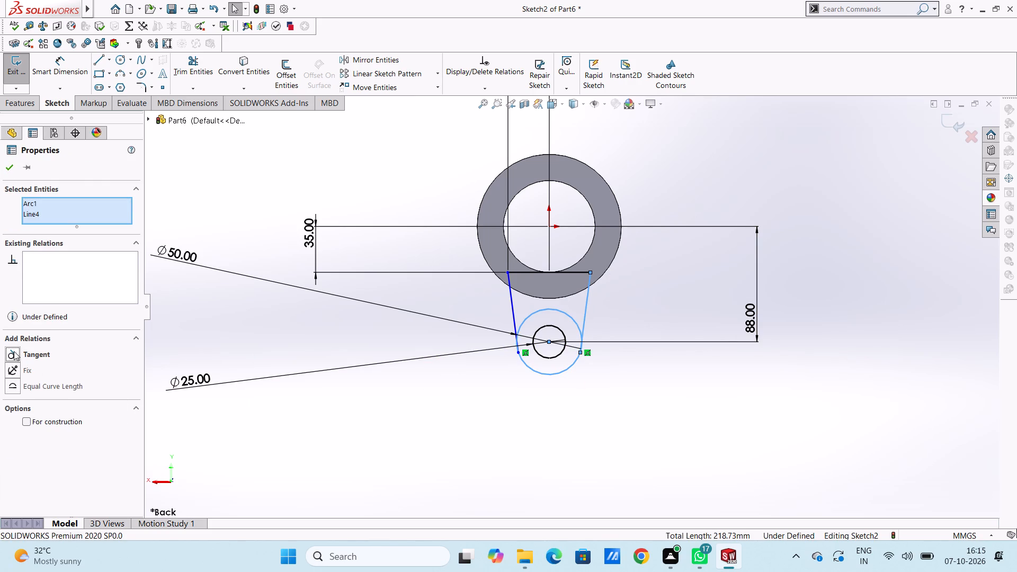
click(337, 332)
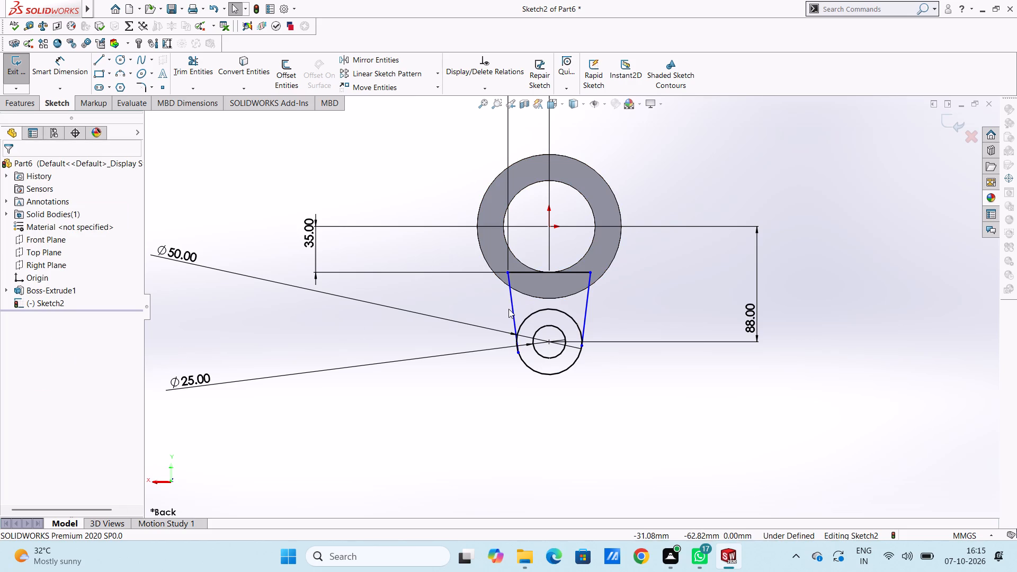
click(512, 311)
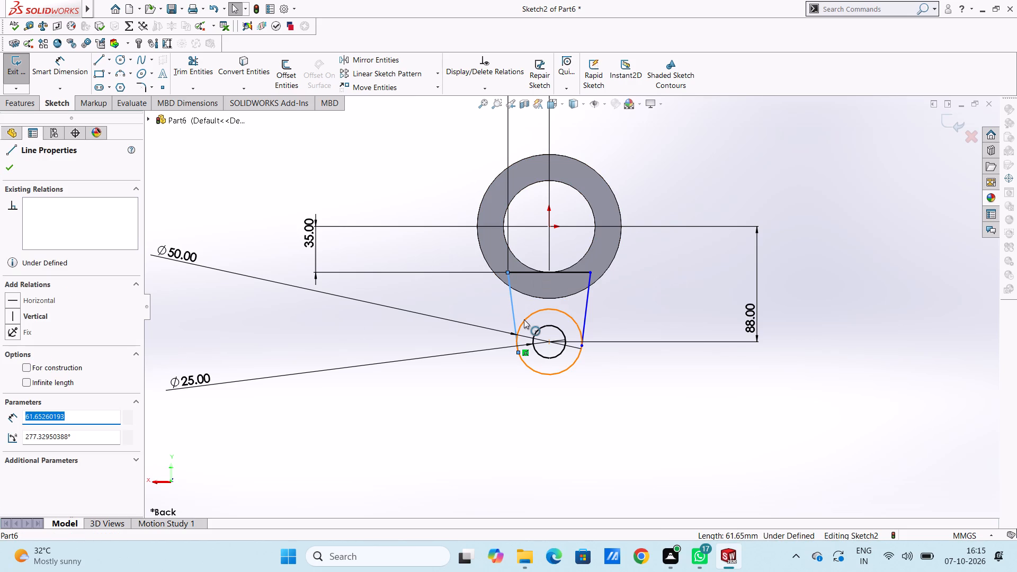
ctrl+click(524, 319)
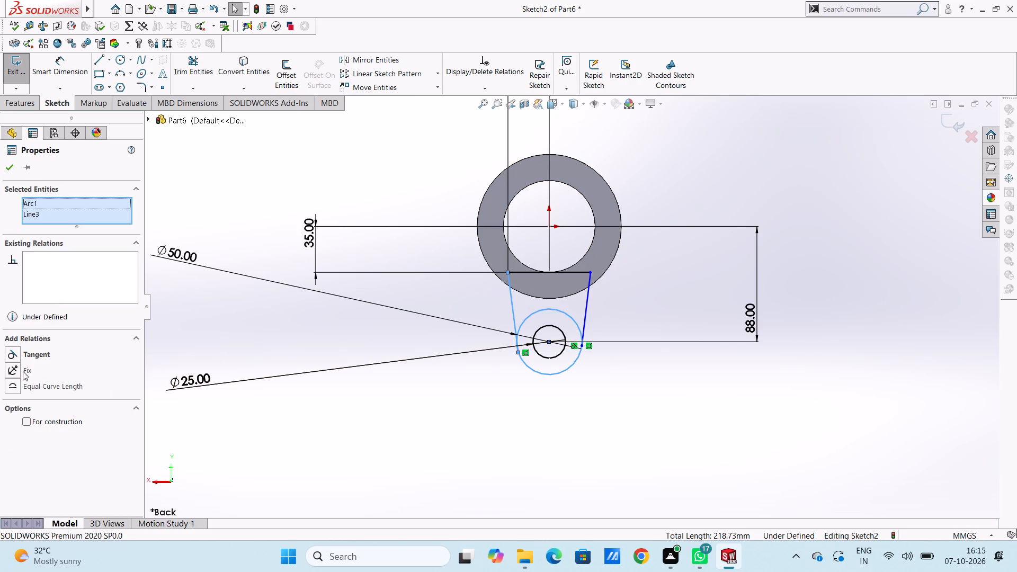
click(10, 352)
click(299, 338)
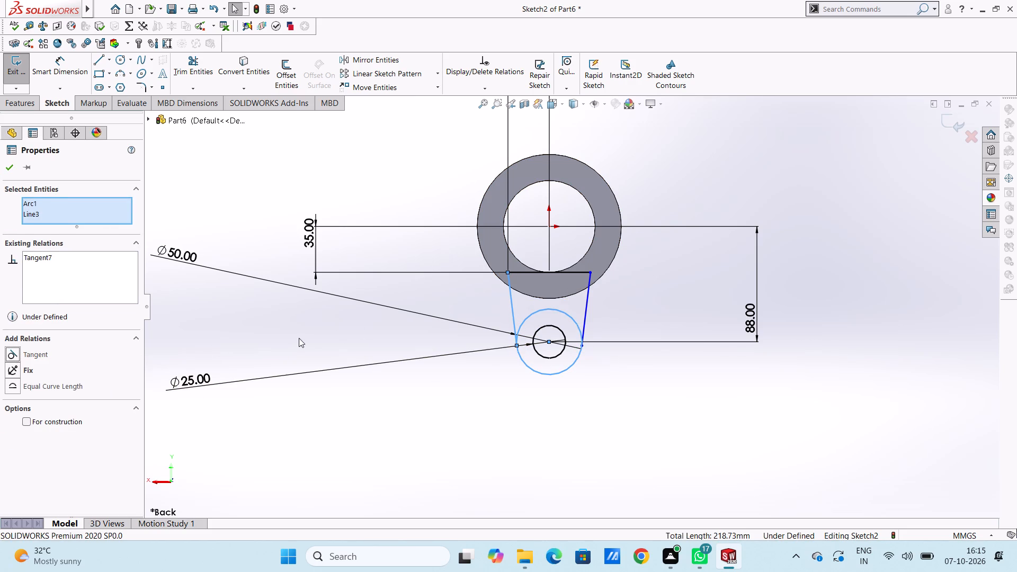
Dimension the vertical height of the left slanted line between the horizontal line and the 50 mm circle.
scroll(299, 338, up, 3)
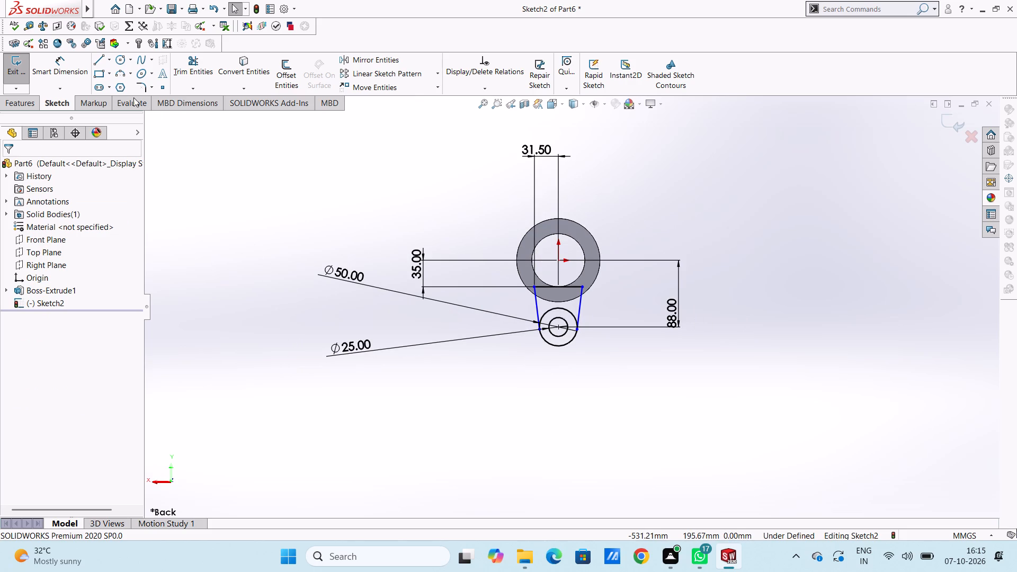
click(59, 69)
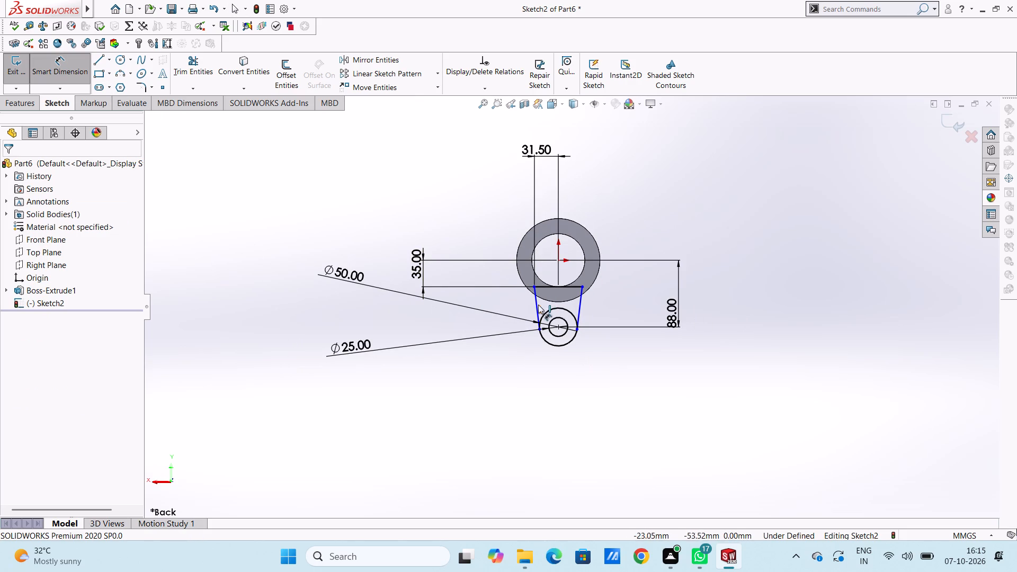
click(536, 308)
click(249, 305)
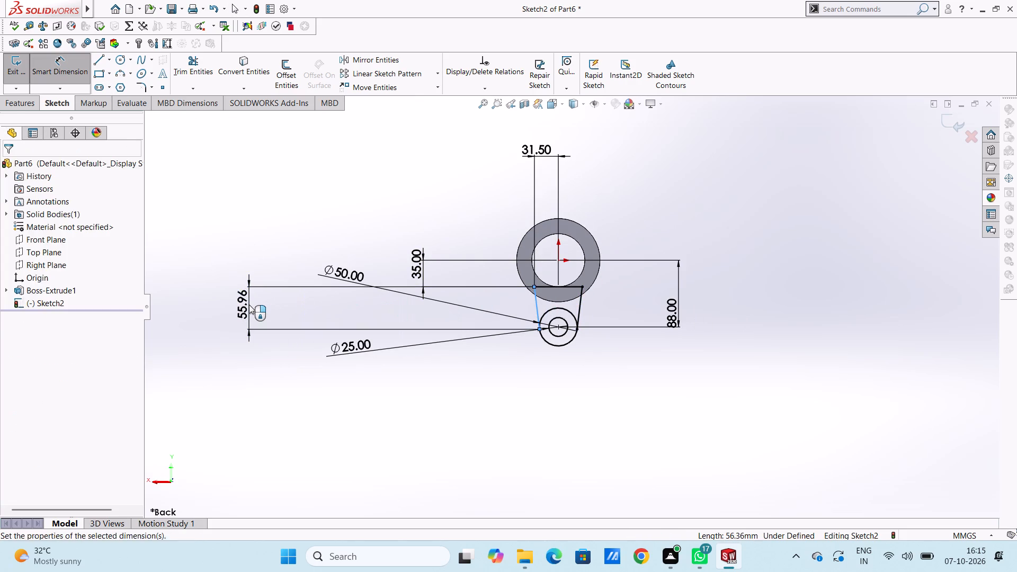
click(202, 288)
click(228, 237)
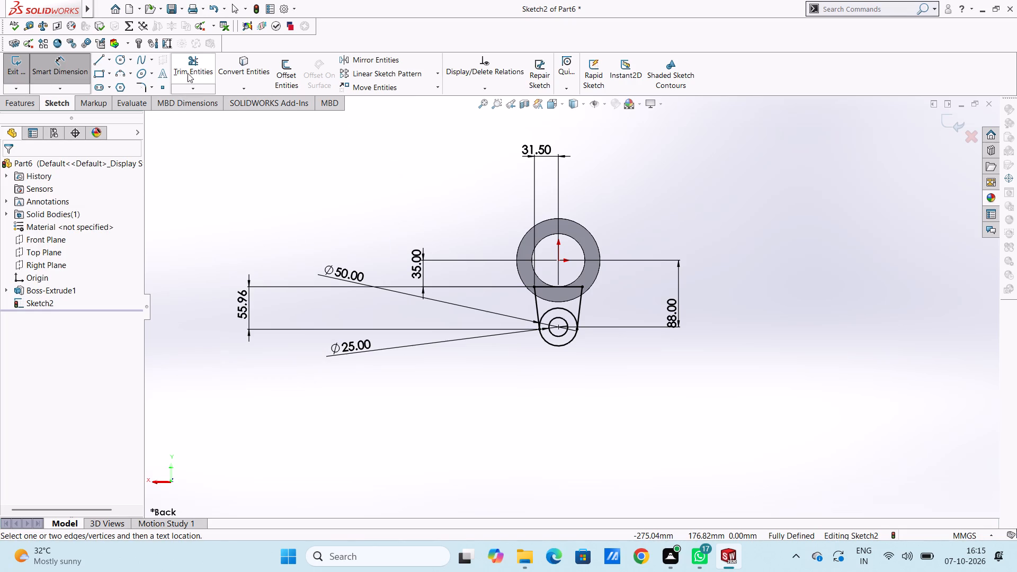
Trim away the upper arc of the 50 mm circle between the two slanted lines.
click(188, 72)
scroll(562, 335, down, 5)
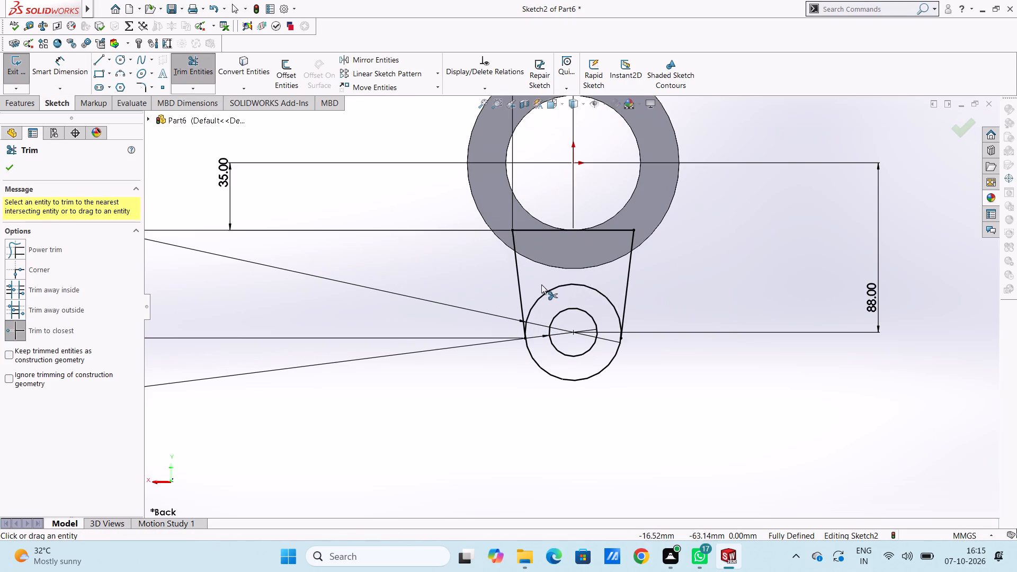
click(547, 291)
Examine both junctions between the slanted lines and the trimmed 50 mm arc, checking the profile against the cylinder, and finish trimming.
scroll(538, 325, down, 5)
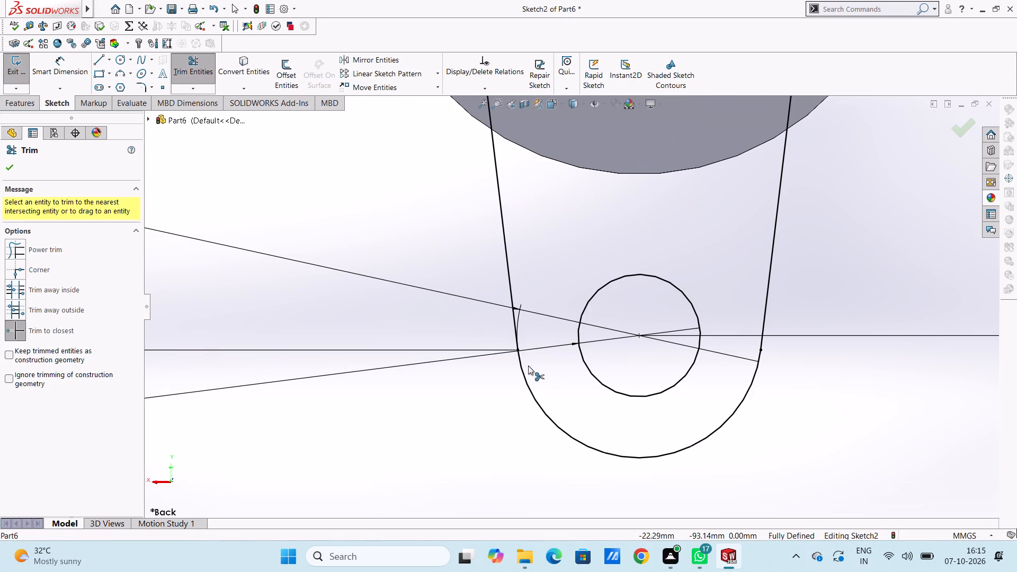
scroll(530, 352, down, 14)
scroll(752, 334, up, 6)
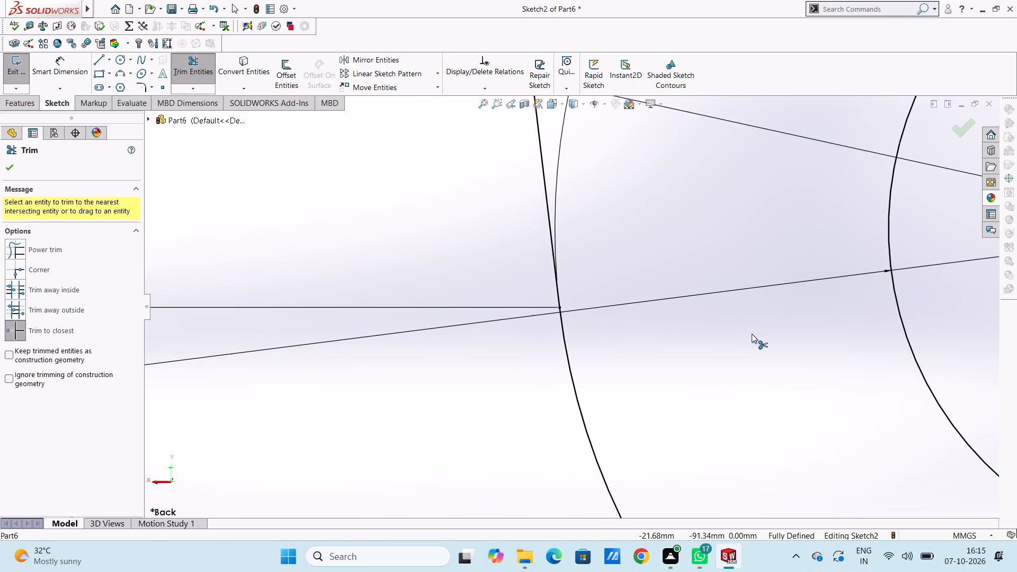
scroll(752, 334, up, 14)
scroll(693, 324, down, 4)
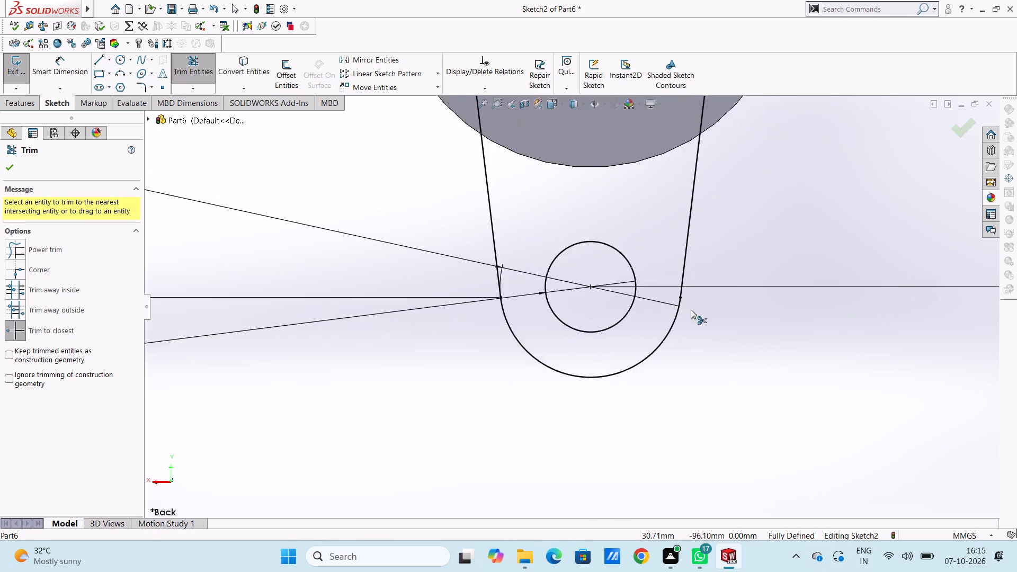
scroll(669, 288, down, 5)
scroll(596, 314, down, 4)
scroll(617, 292, up, 6)
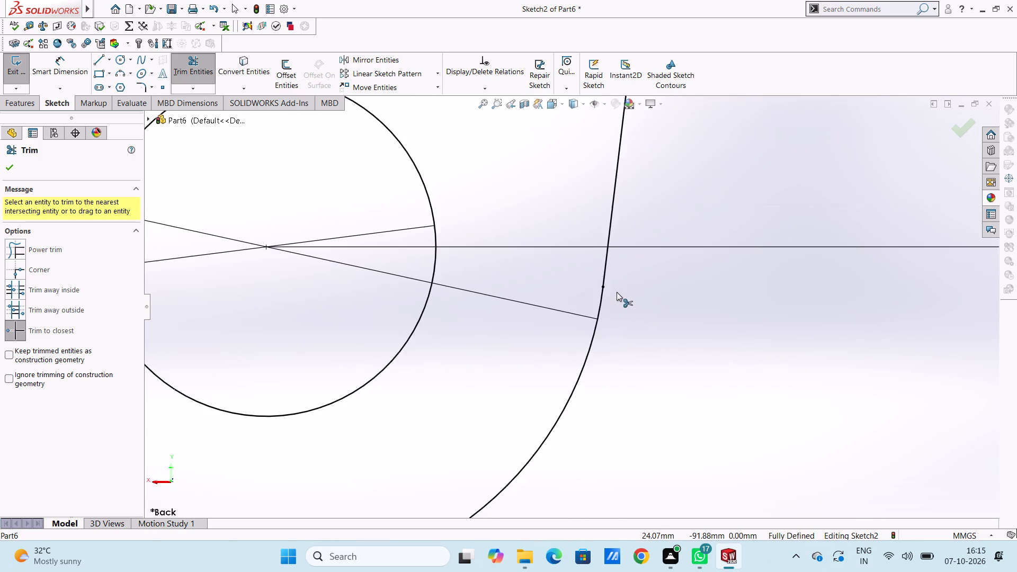
scroll(617, 292, up, 17)
middle_drag(635, 272, 642, 270)
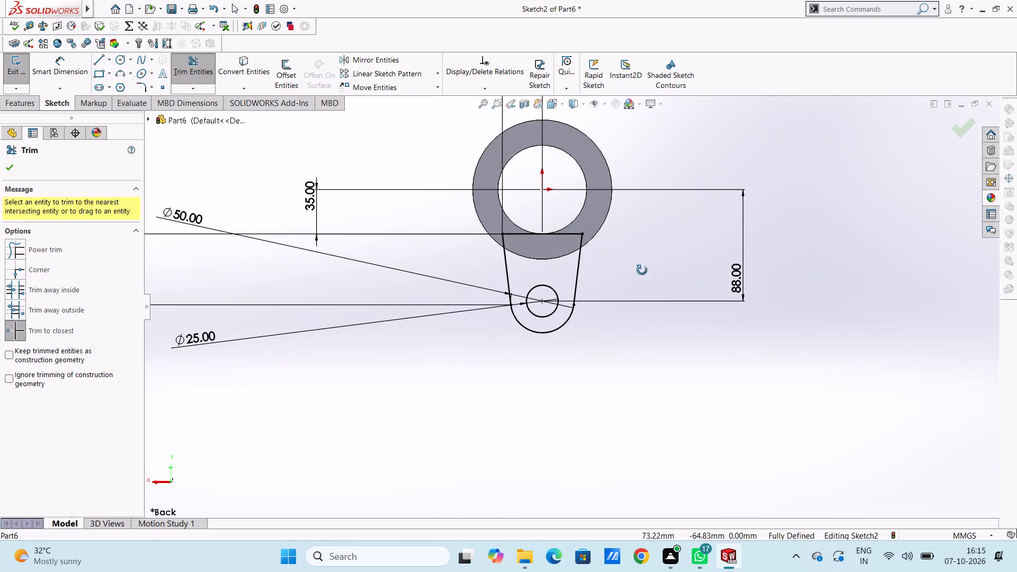
middle_drag(642, 270, 696, 307)
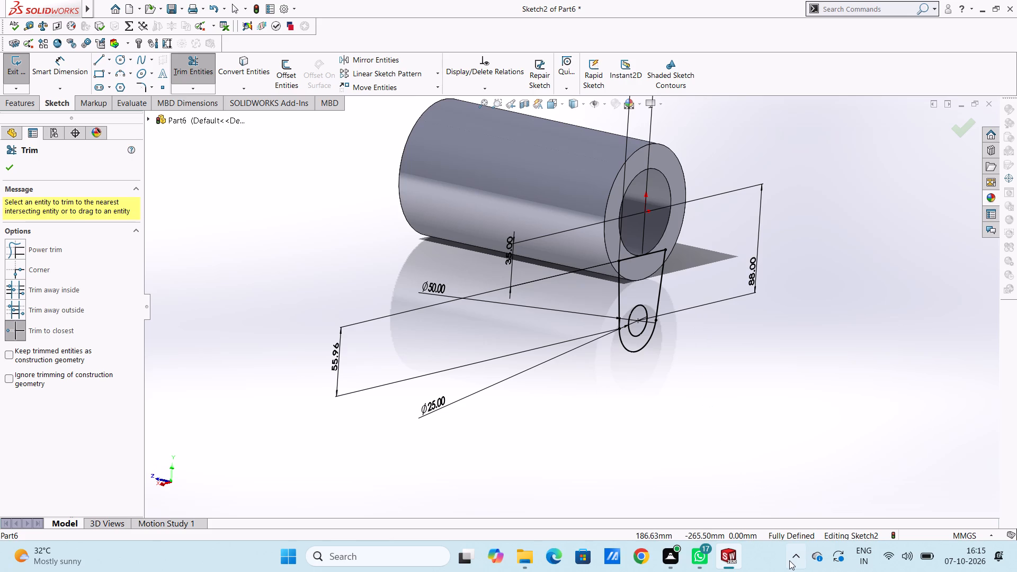
click(14, 170)
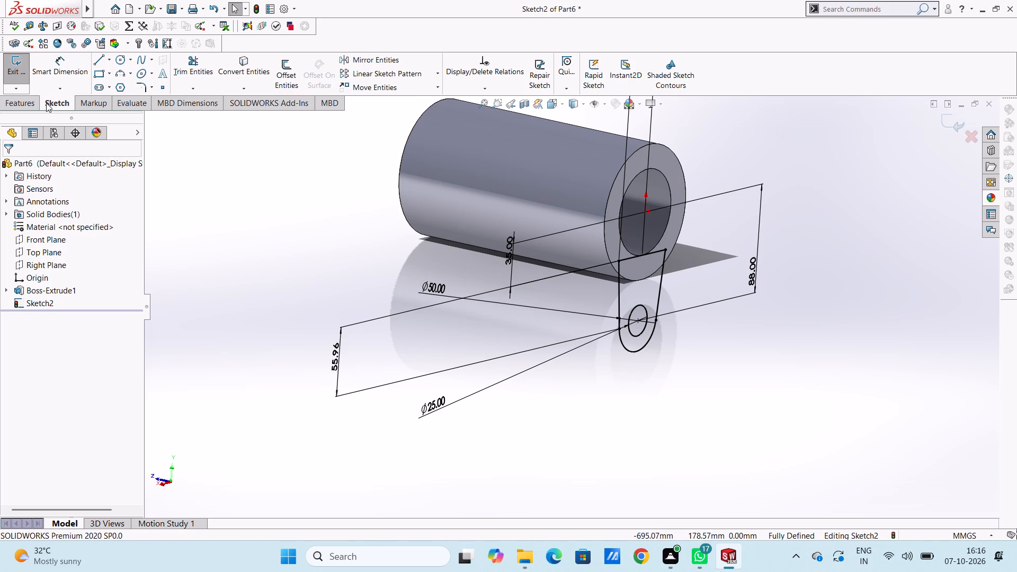
Extrude the tapered boss profile with its 25 mm hole 50 mm blind, reversed to run beneath the cylinder, with the result merged.
click(33, 102)
click(25, 81)
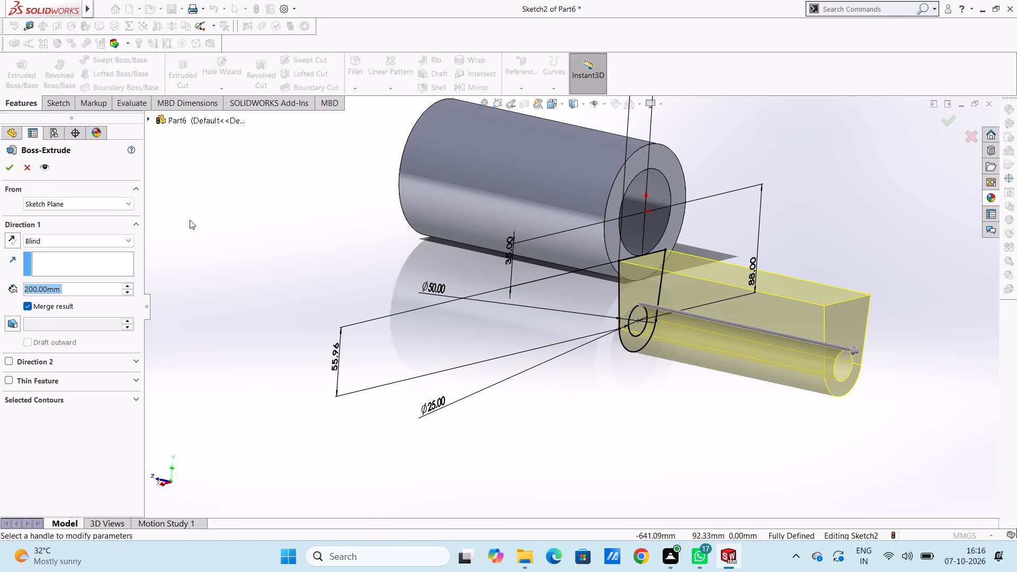
text(50)
key(Return)
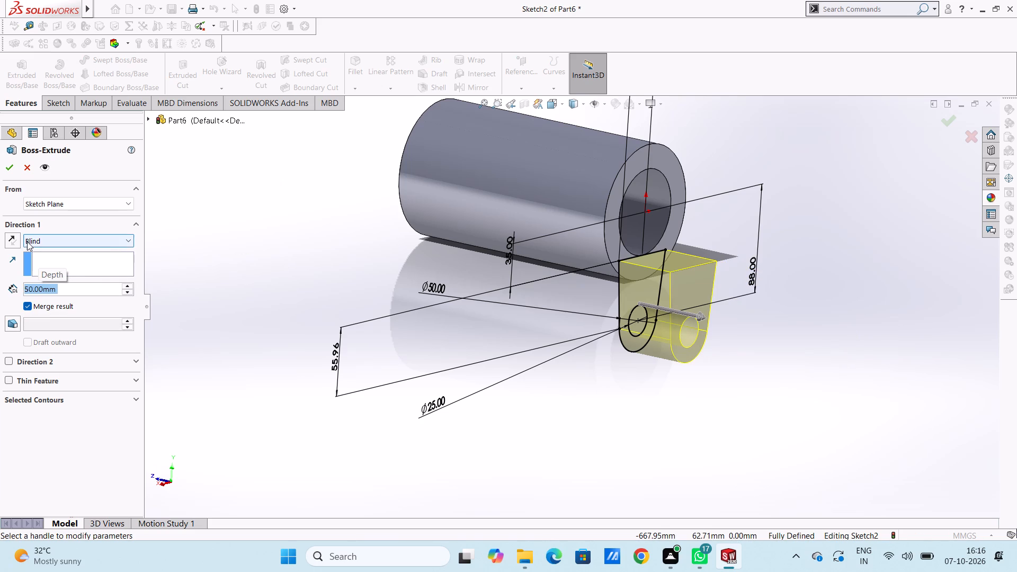
click(8, 239)
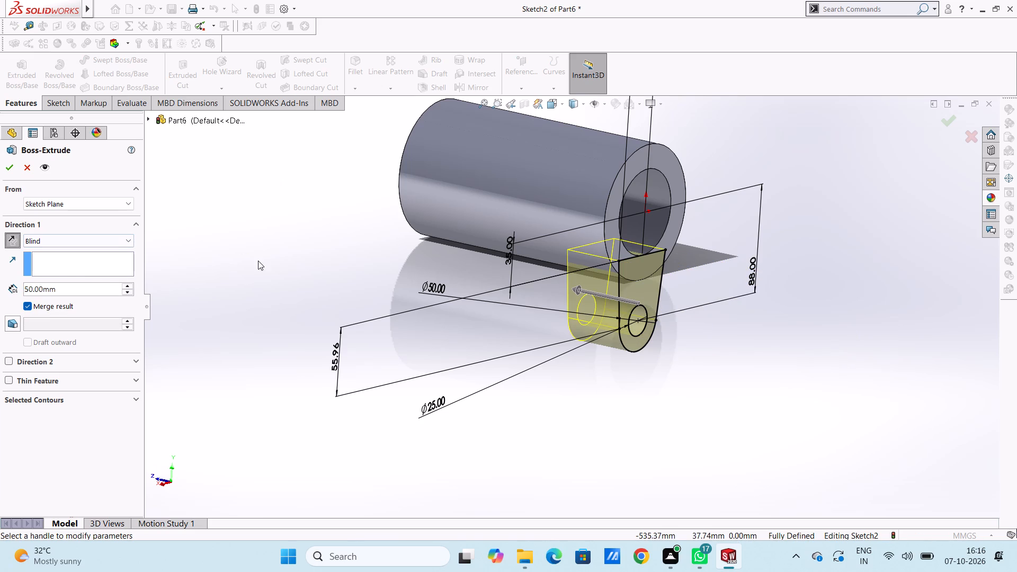
middle_drag(302, 273, 297, 273)
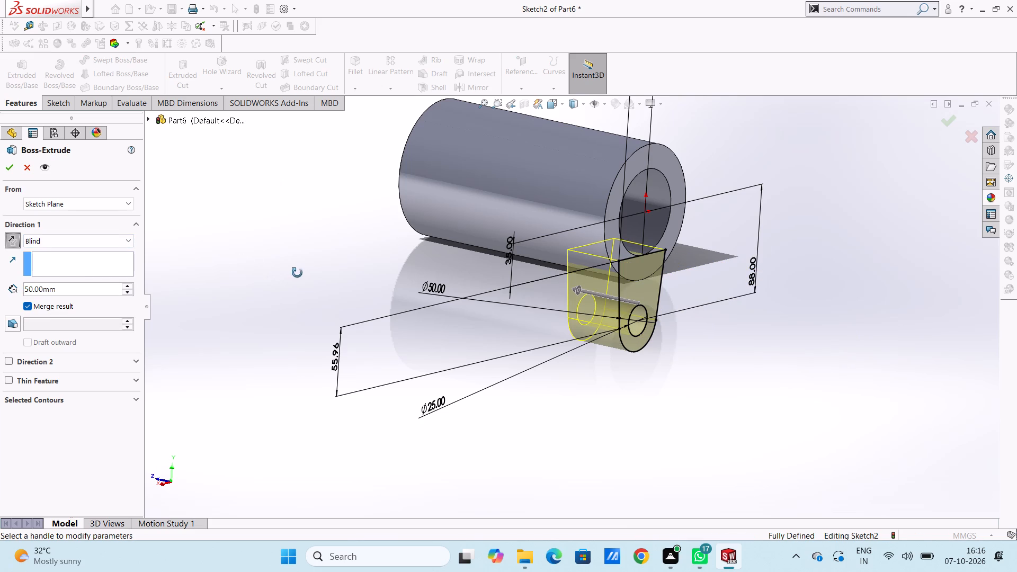
middle_drag(297, 273, 273, 247)
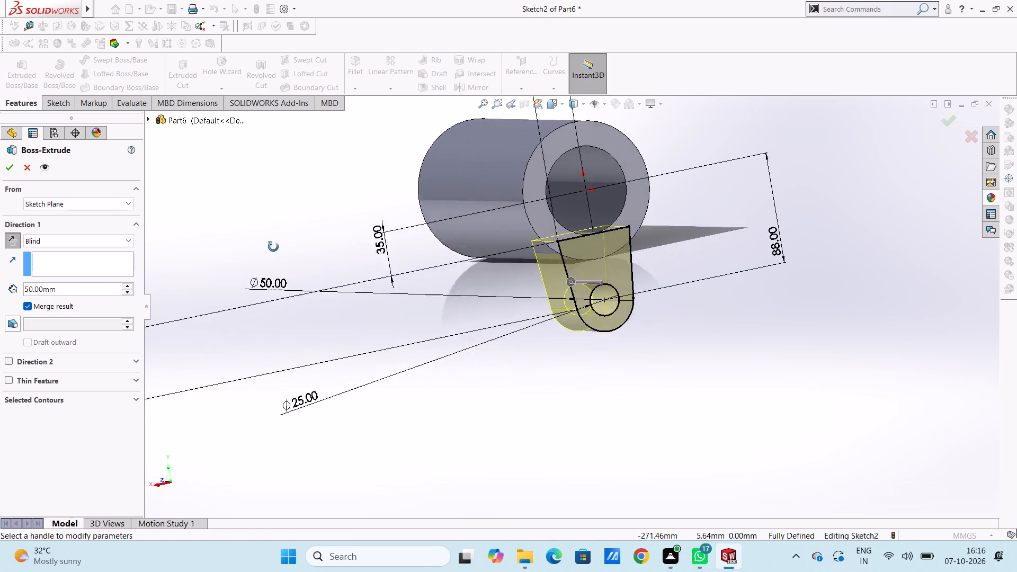
middle_drag(273, 247, 371, 232)
middle_drag(436, 392, 435, 391)
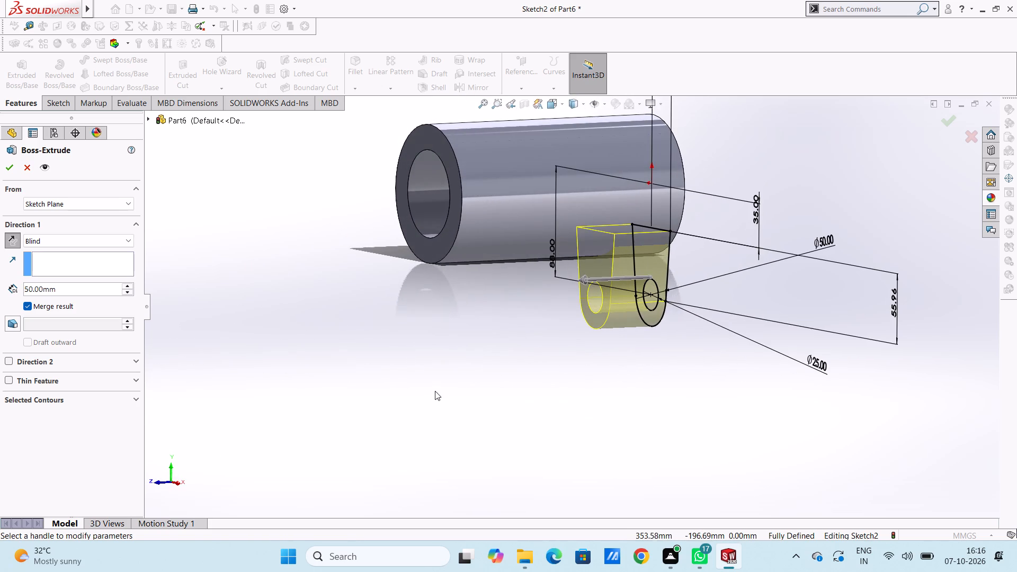
middle_drag(435, 391, 411, 379)
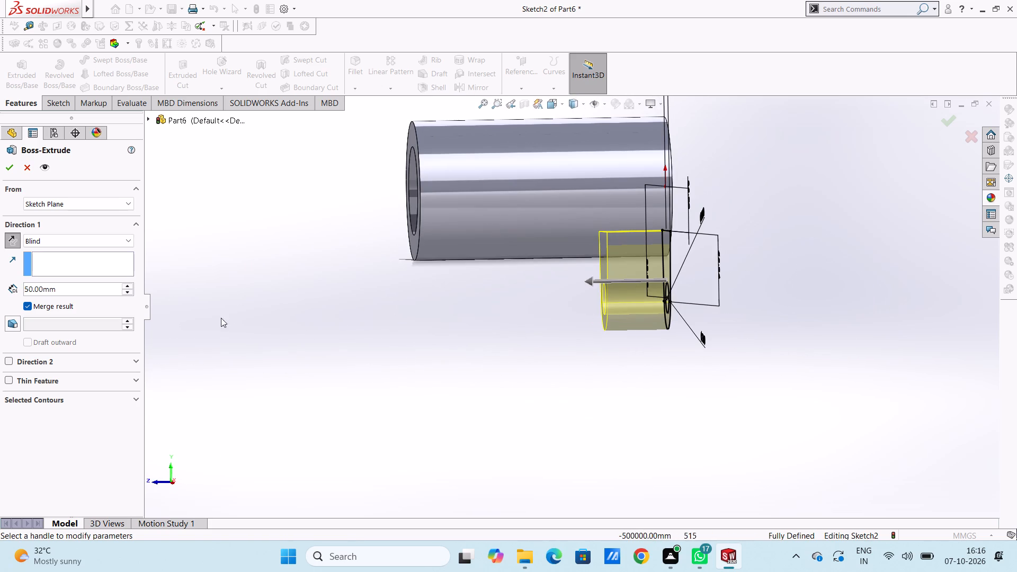
click(11, 168)
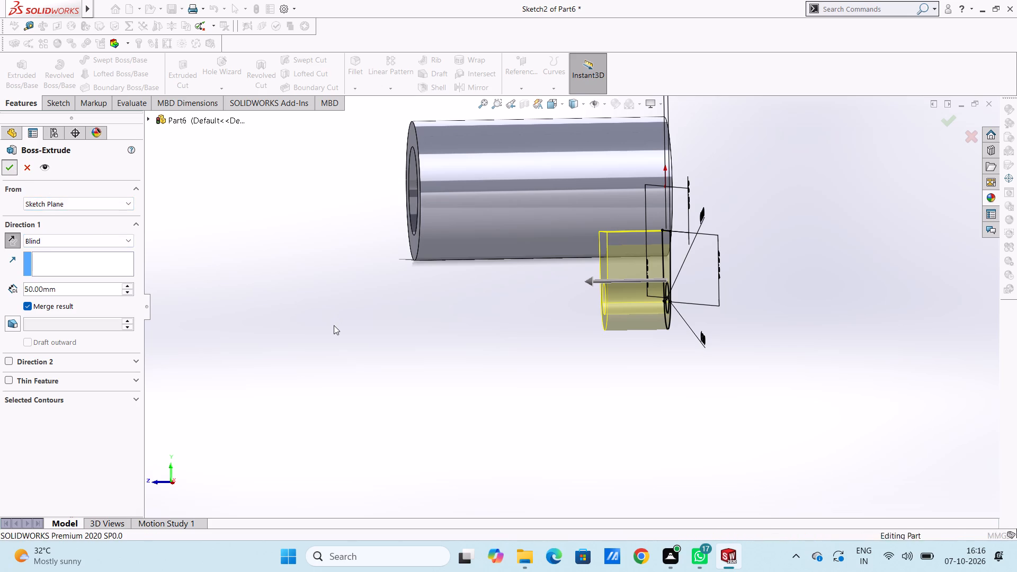
click(334, 325)
Examine the hollow cylinder and the extruded boss from both ends, the sides and the bottom view.
middle_drag(440, 337, 496, 325)
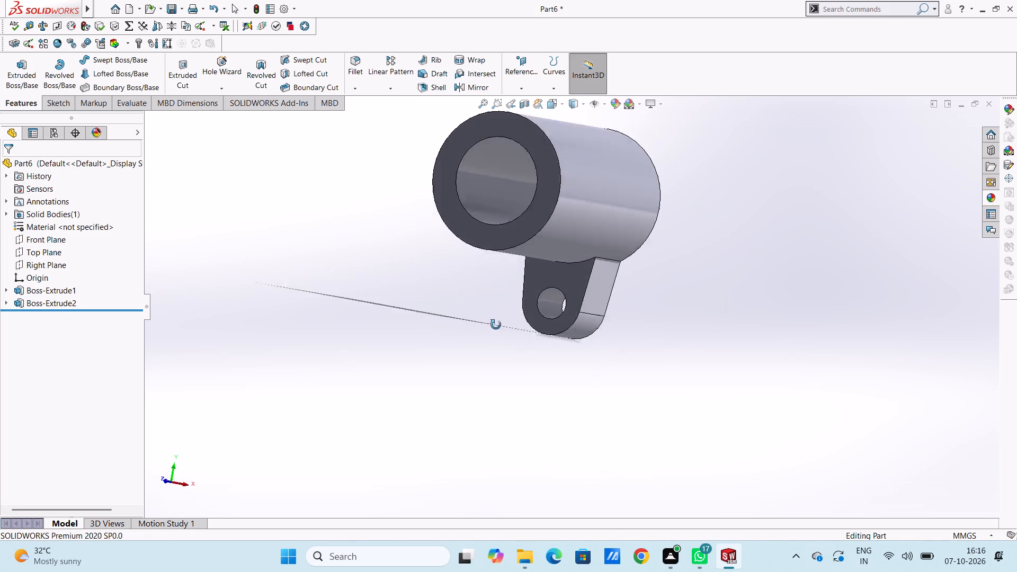
middle_drag(496, 325, 330, 320)
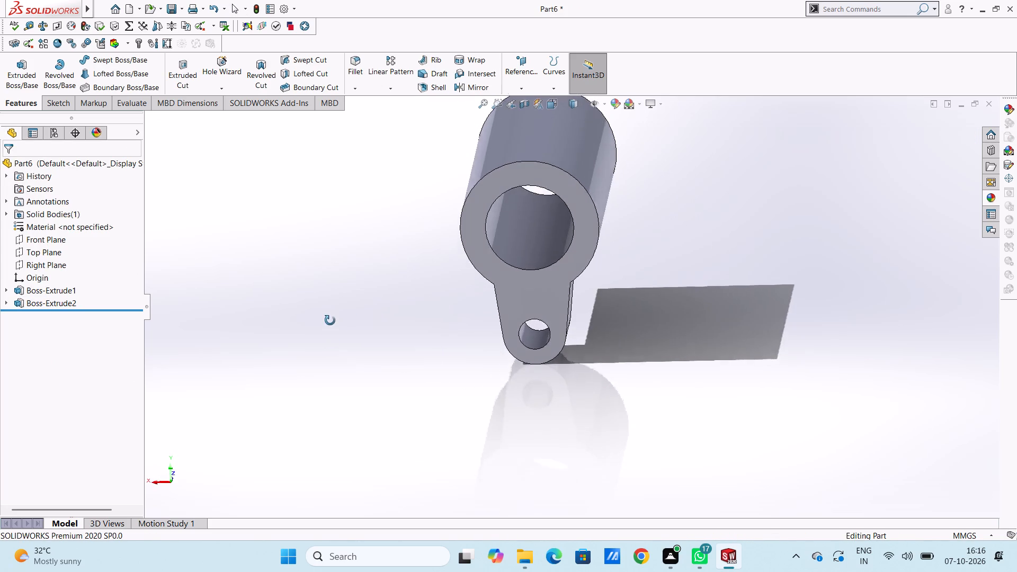
middle_drag(330, 320, 347, 308)
middle_drag(444, 367, 492, 336)
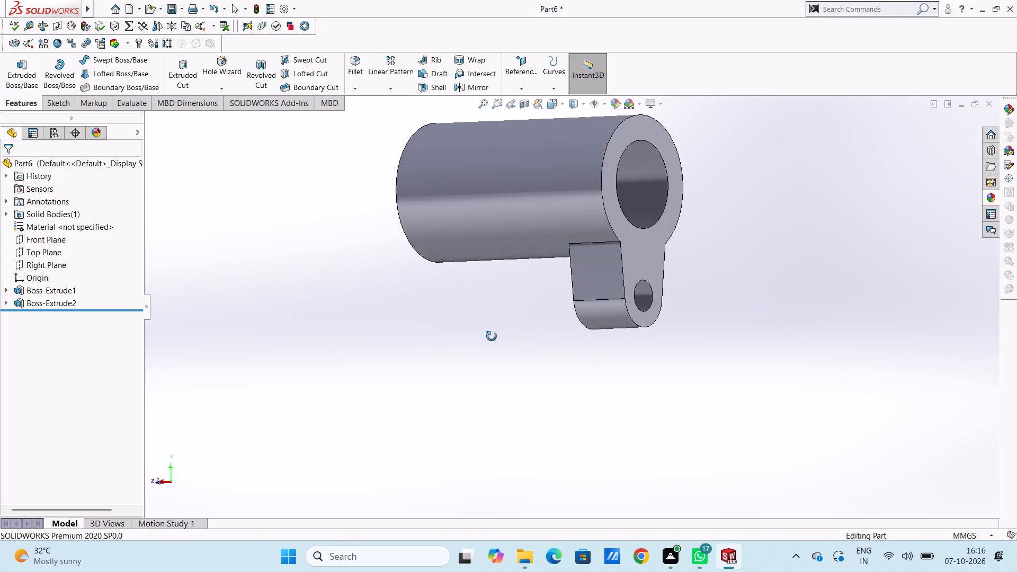
middle_drag(492, 336, 498, 344)
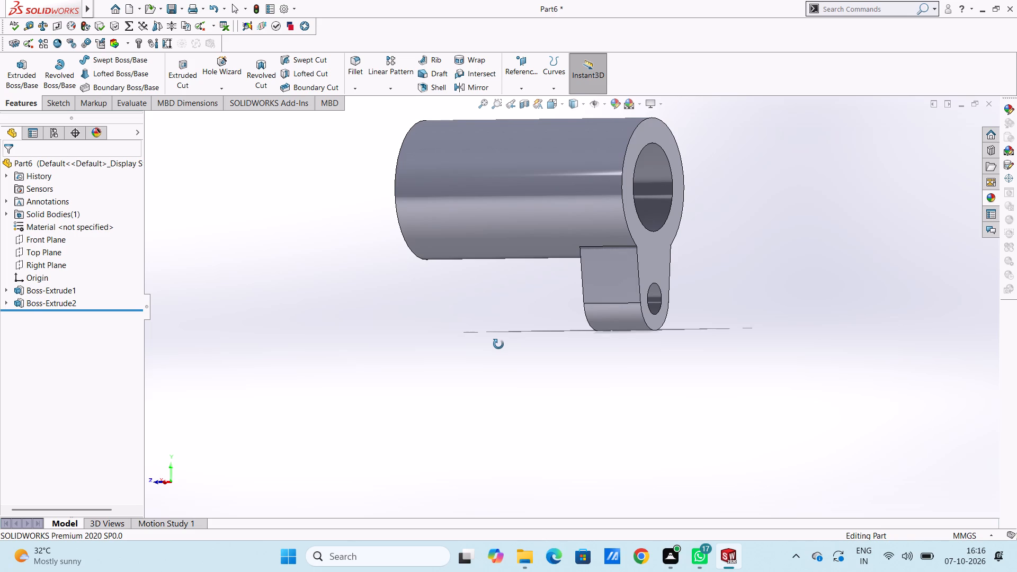
middle_drag(498, 344, 488, 350)
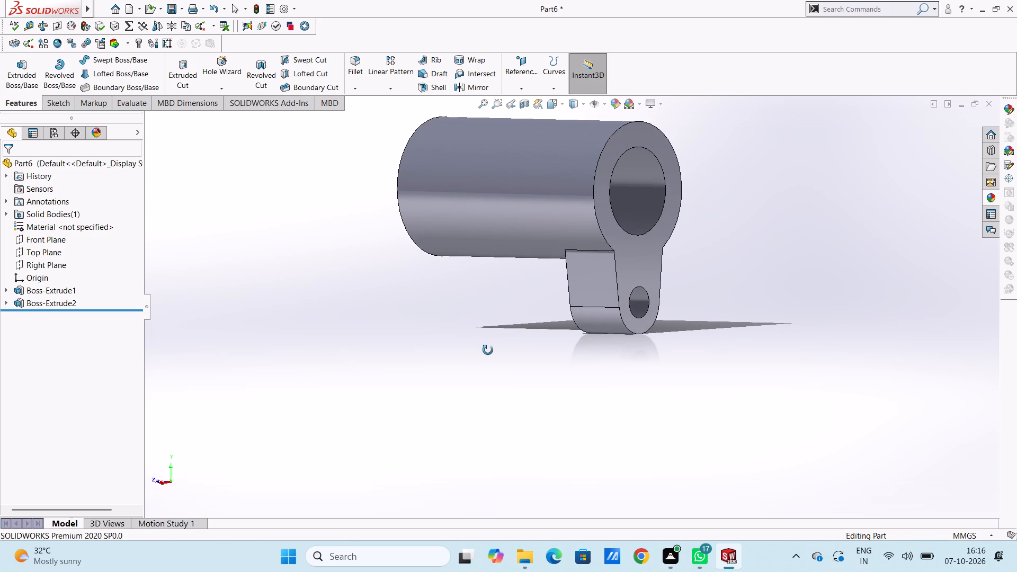
middle_drag(488, 350, 484, 350)
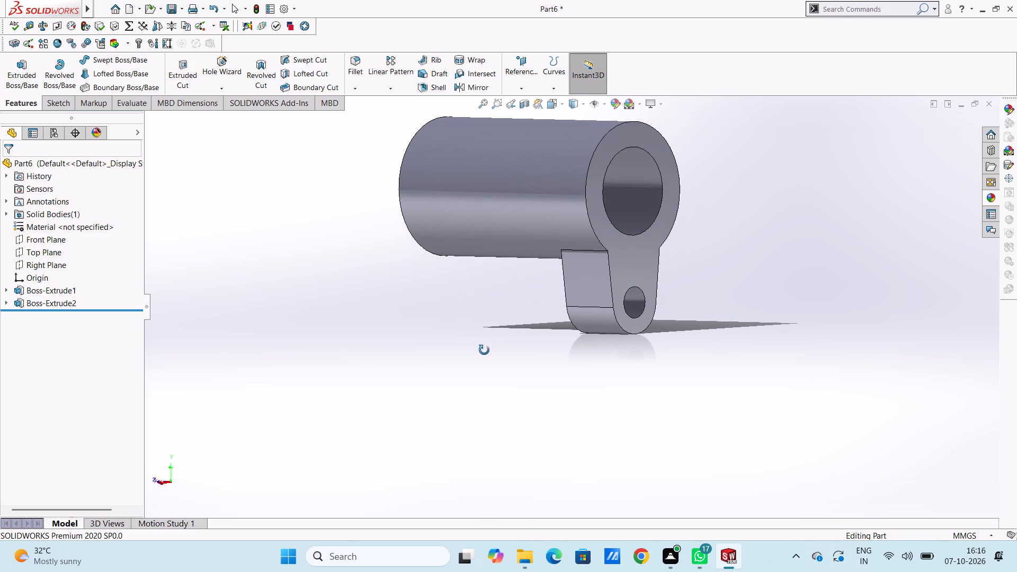
middle_drag(484, 350, 504, 363)
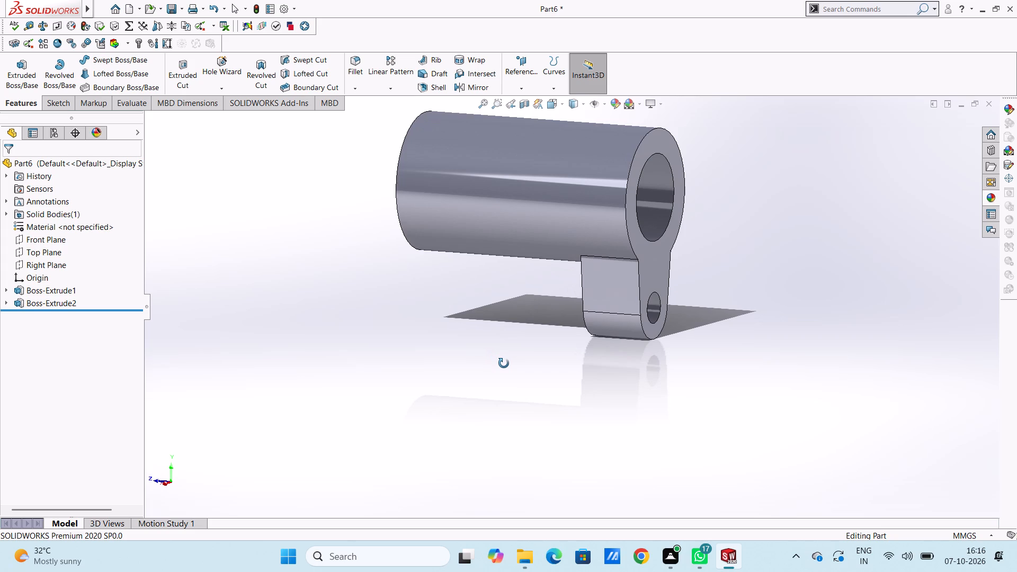
middle_drag(504, 363, 429, 362)
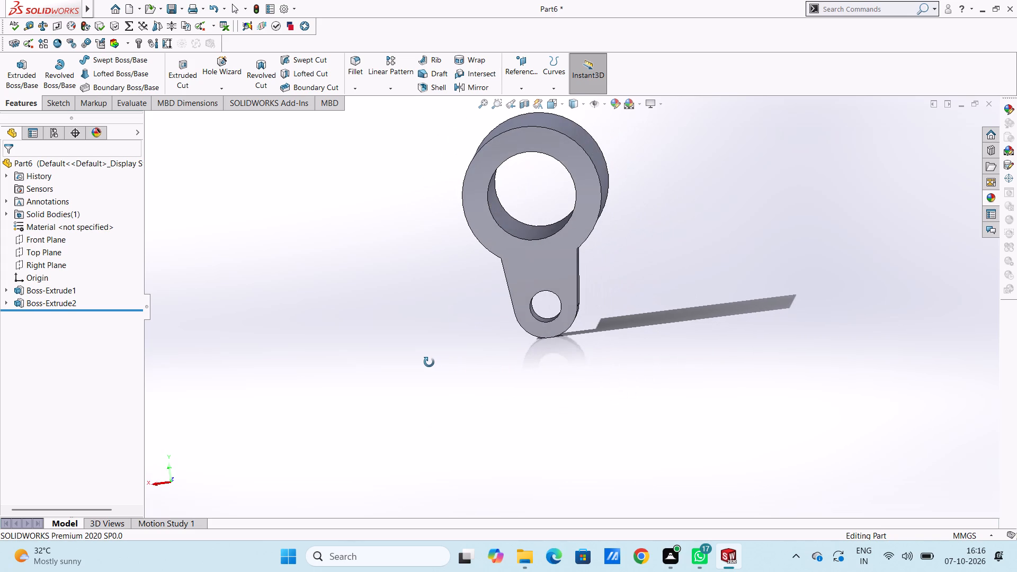
middle_drag(429, 362, 541, 367)
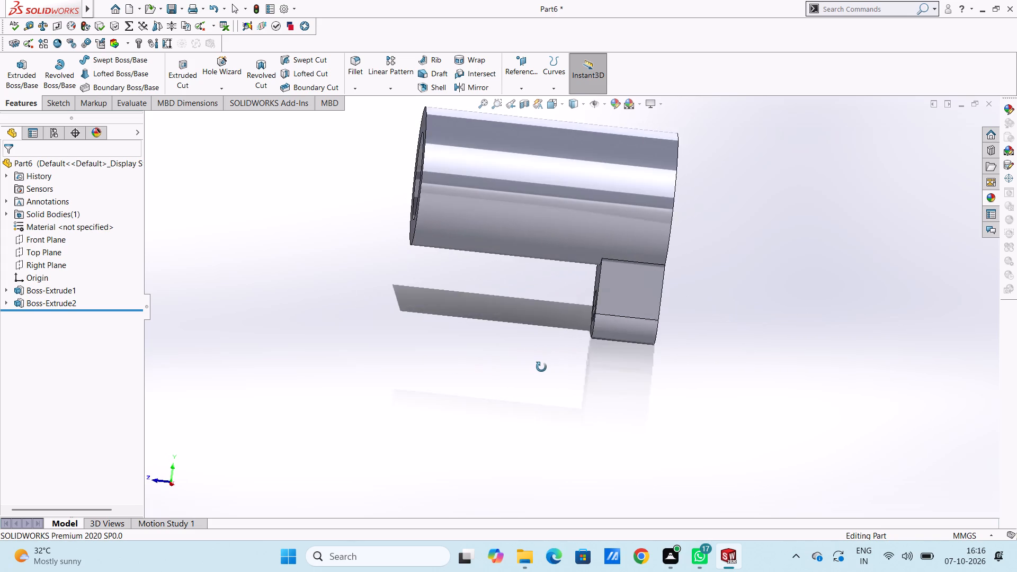
middle_drag(541, 367, 555, 357)
middle_drag(725, 349, 777, 368)
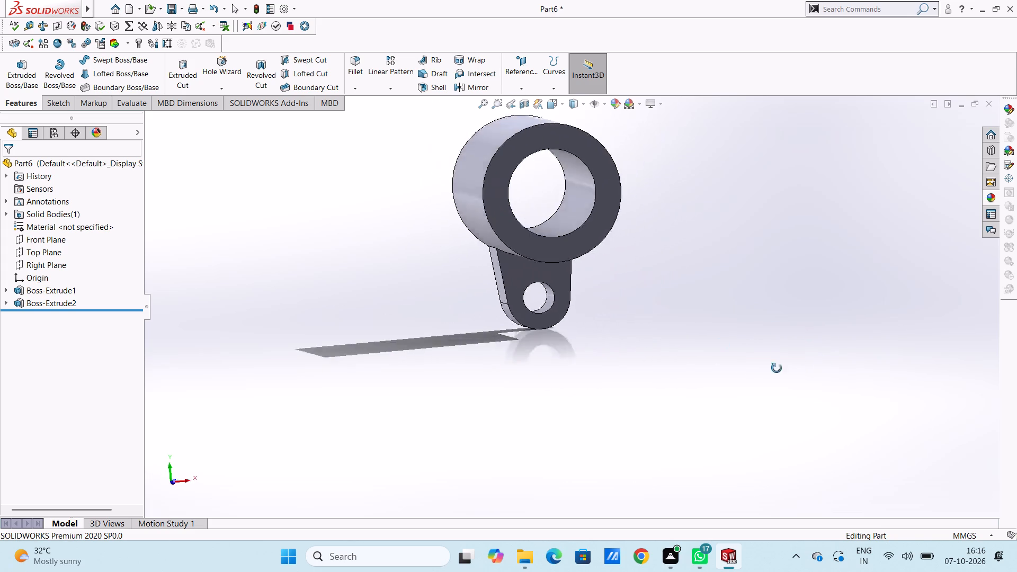
middle_drag(777, 368, 730, 384)
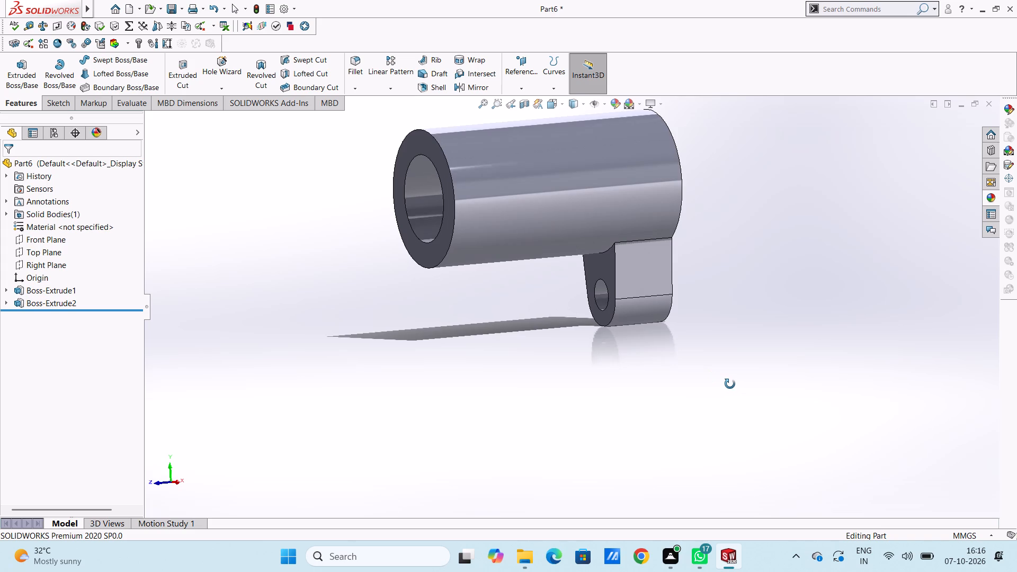
middle_drag(730, 384, 727, 383)
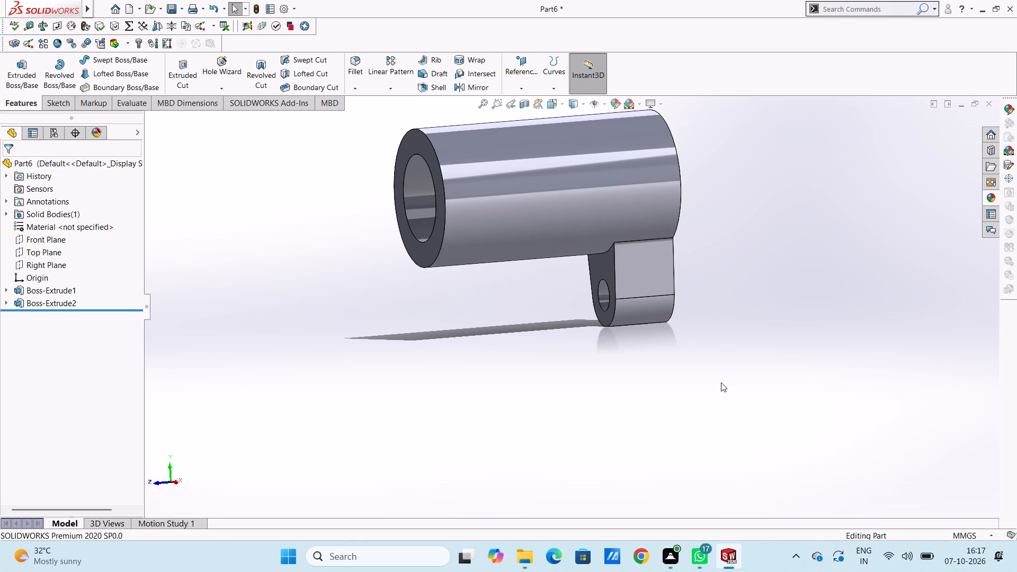
scroll(790, 323, up, 1)
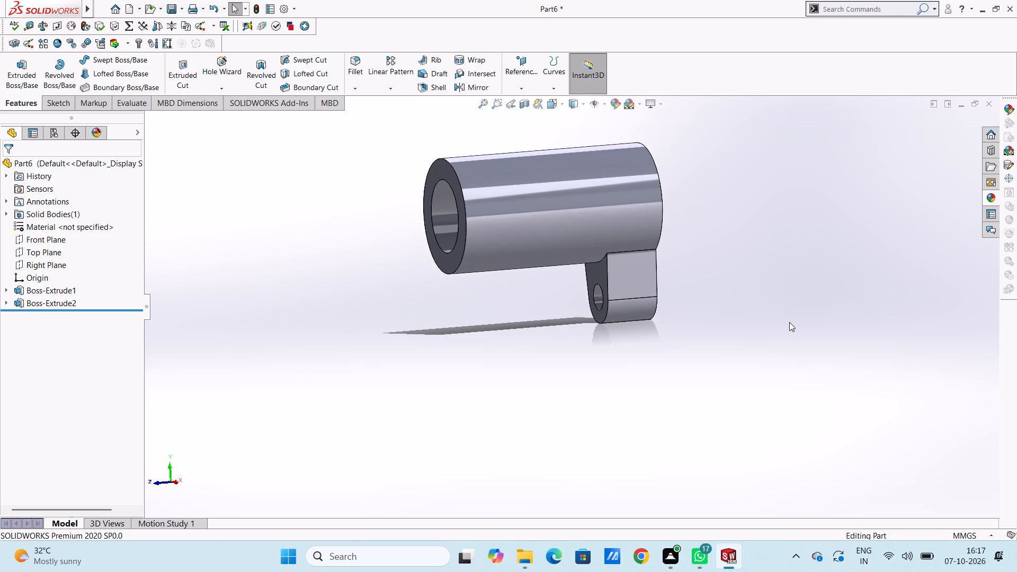
scroll(789, 322, up, 1)
middle_drag(755, 318, 749, 295)
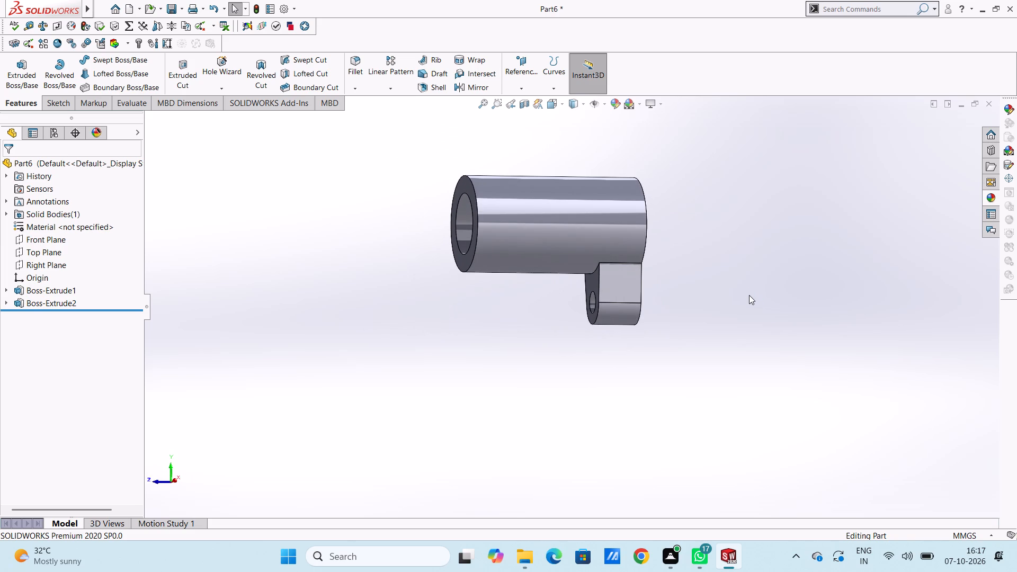
key(ctrl+6)
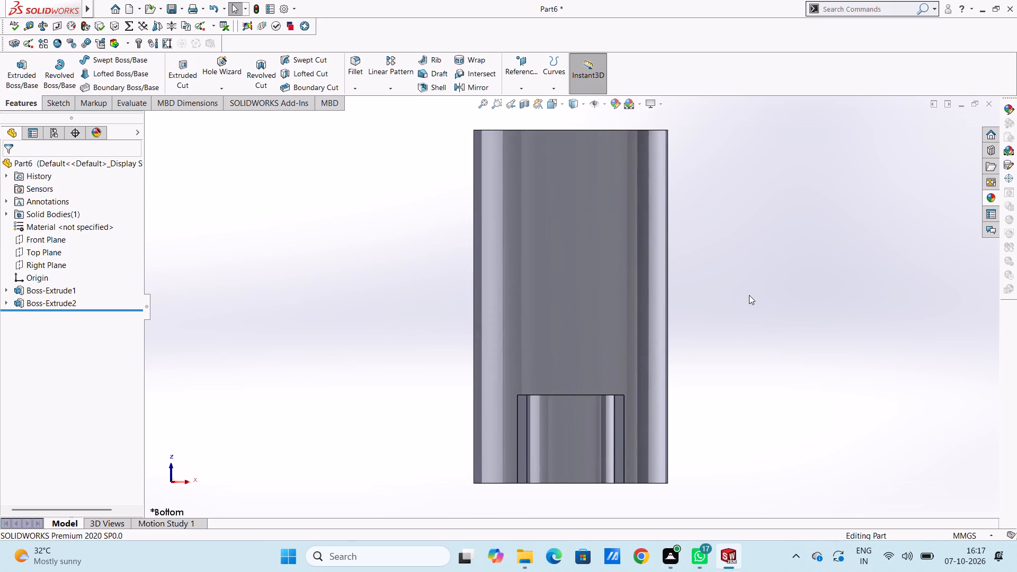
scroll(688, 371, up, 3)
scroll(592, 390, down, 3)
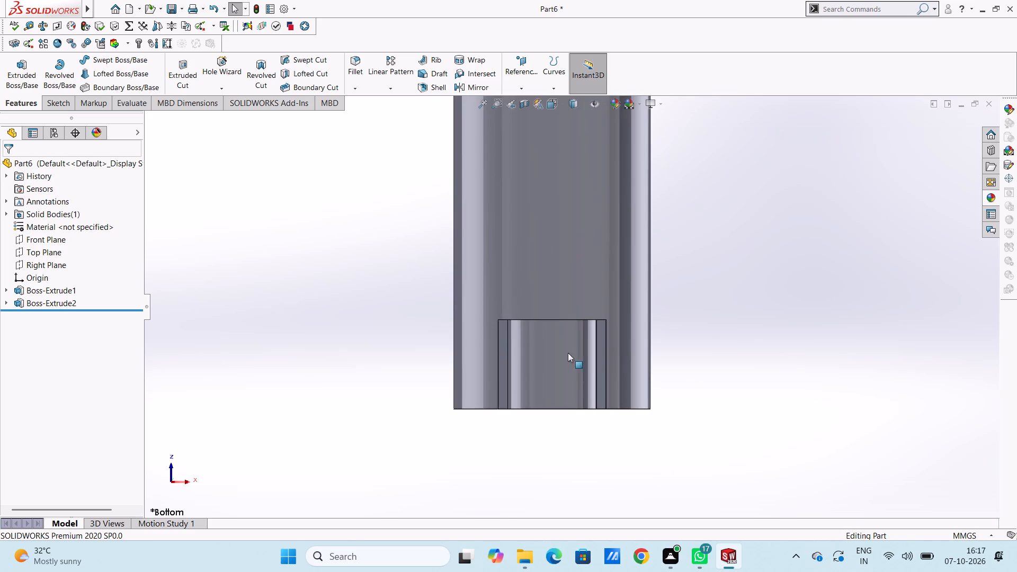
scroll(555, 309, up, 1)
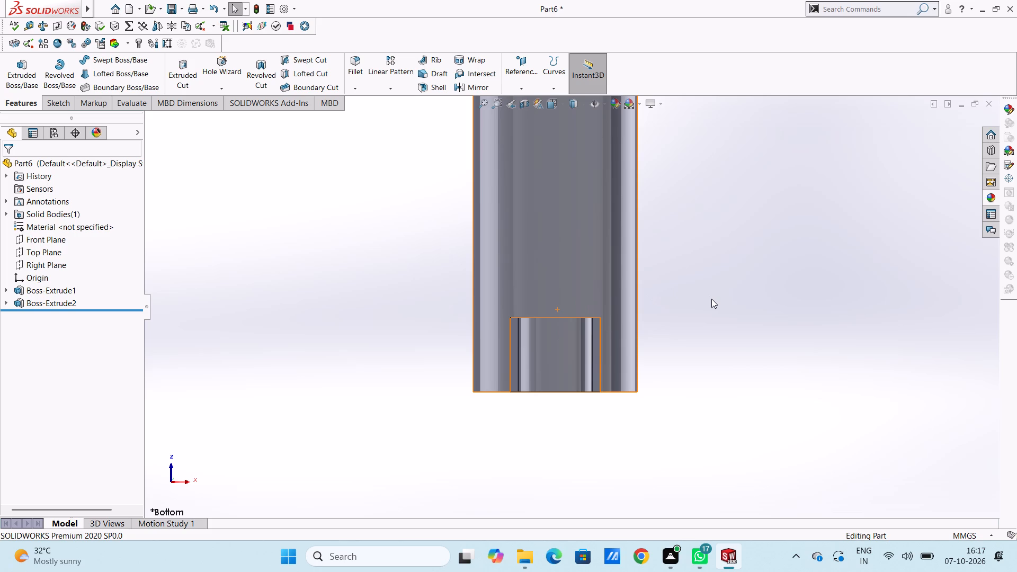
Create a reference plane parallel to the Top Plane, offset 38 mm below it with the offset flipped towards the boss.
key(ctrl+1)
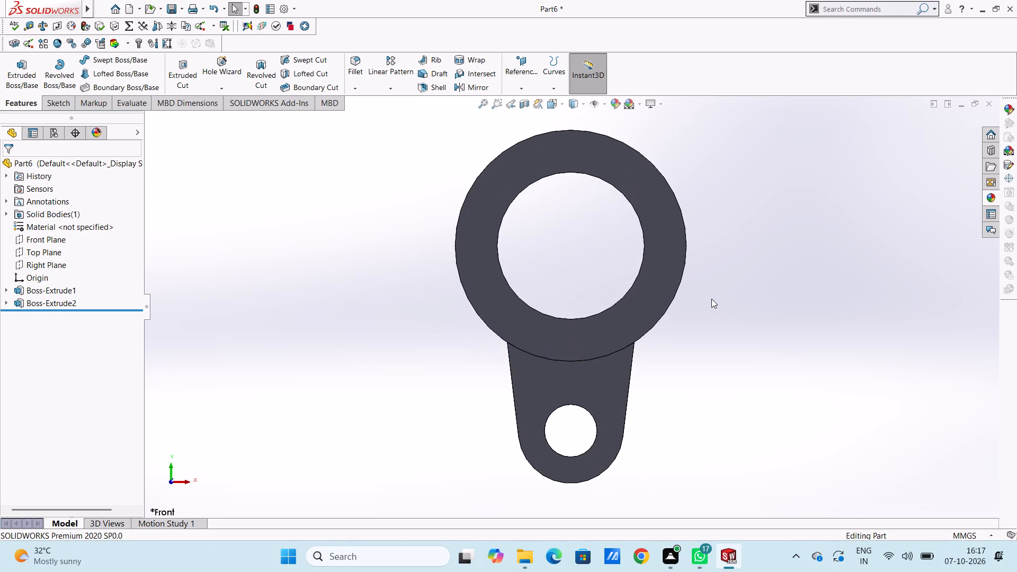
key(ctrl+3)
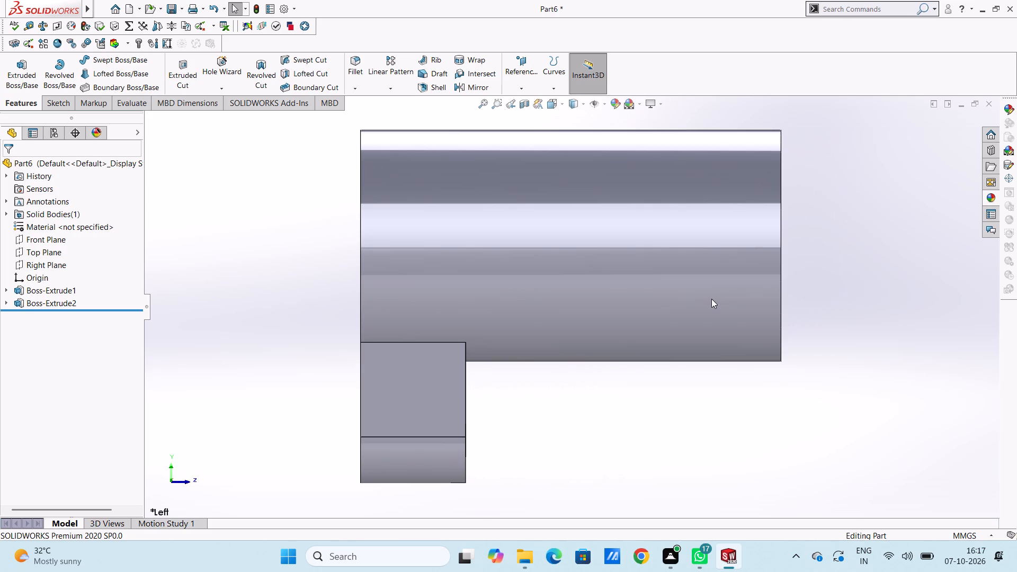
scroll(711, 299, up, 3)
click(520, 67)
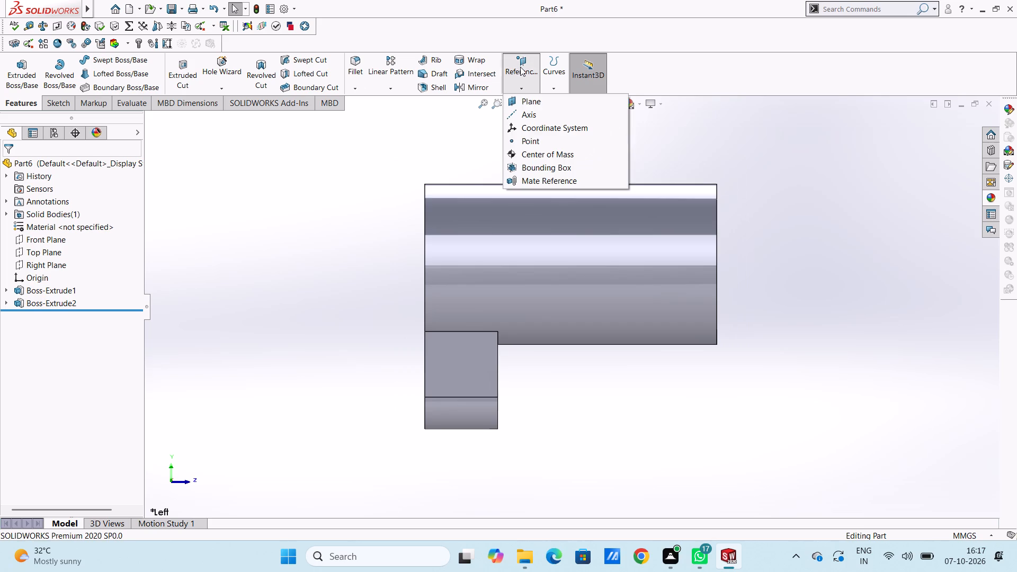
click(526, 101)
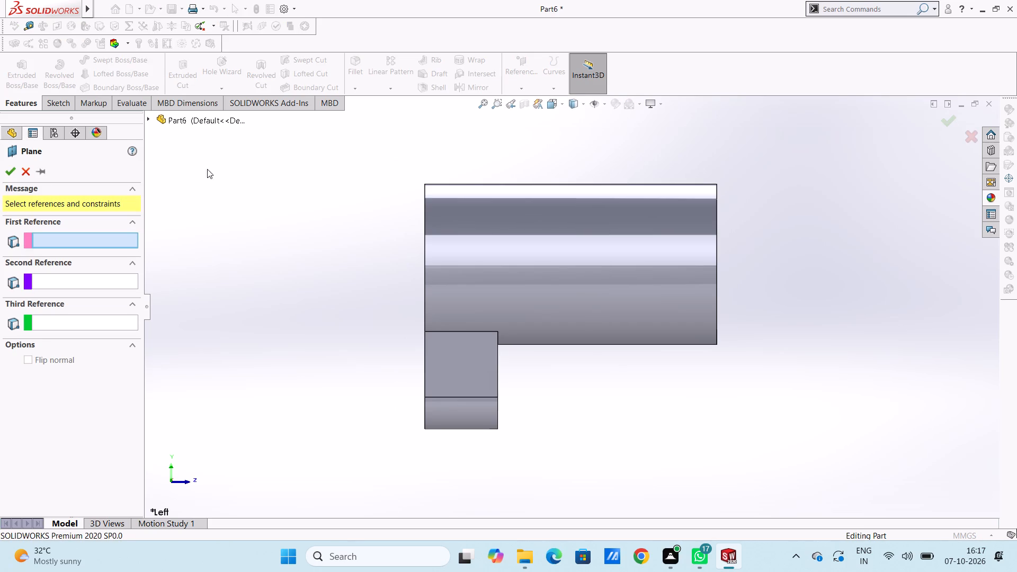
click(219, 120)
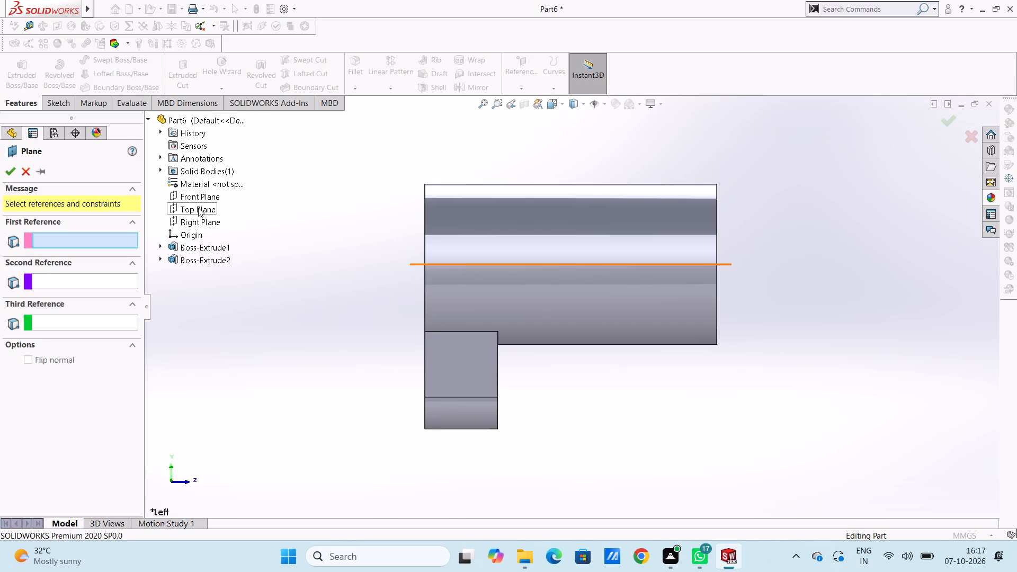
click(208, 212)
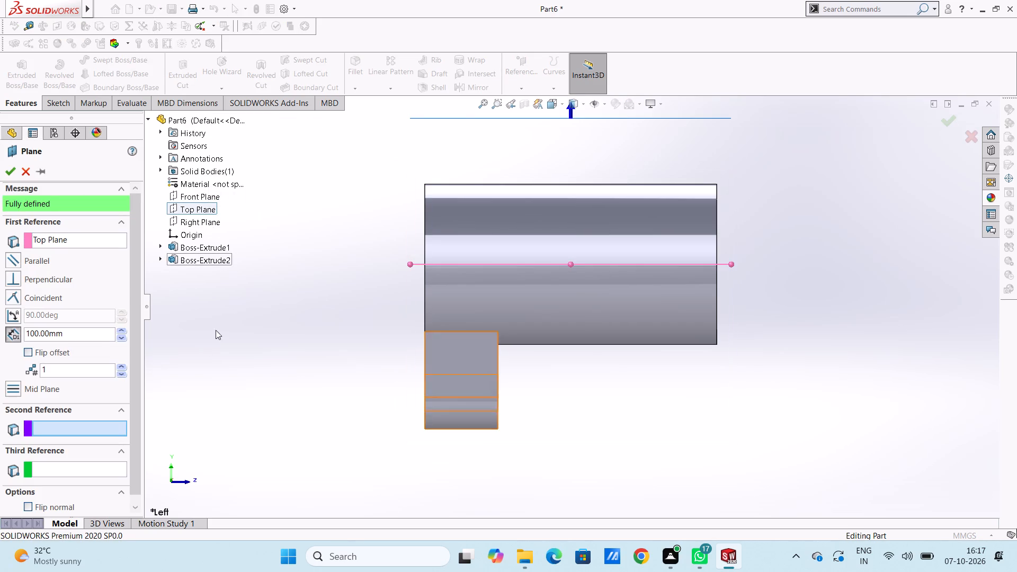
double_click(86, 336)
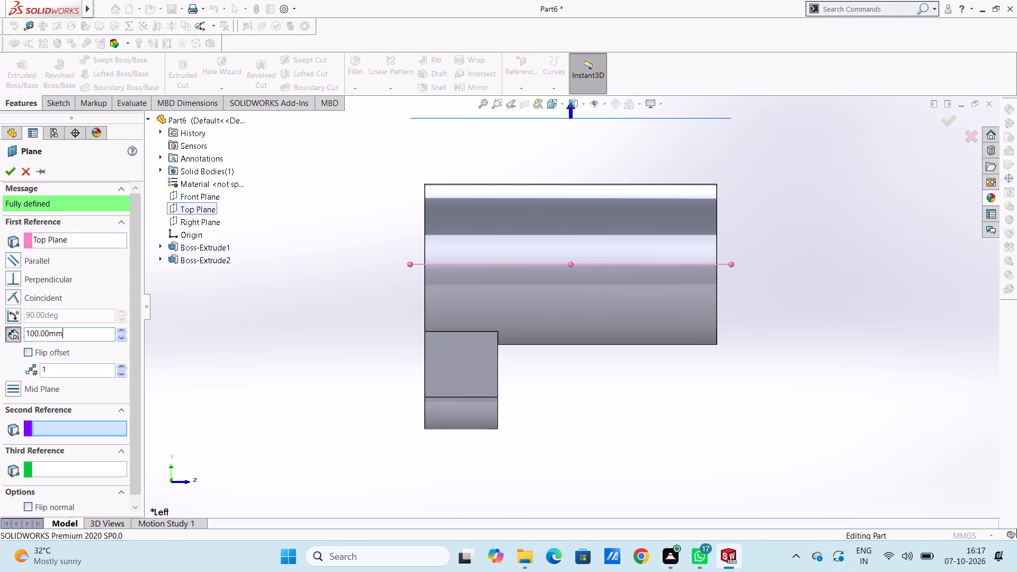
text(35)
key(Return)
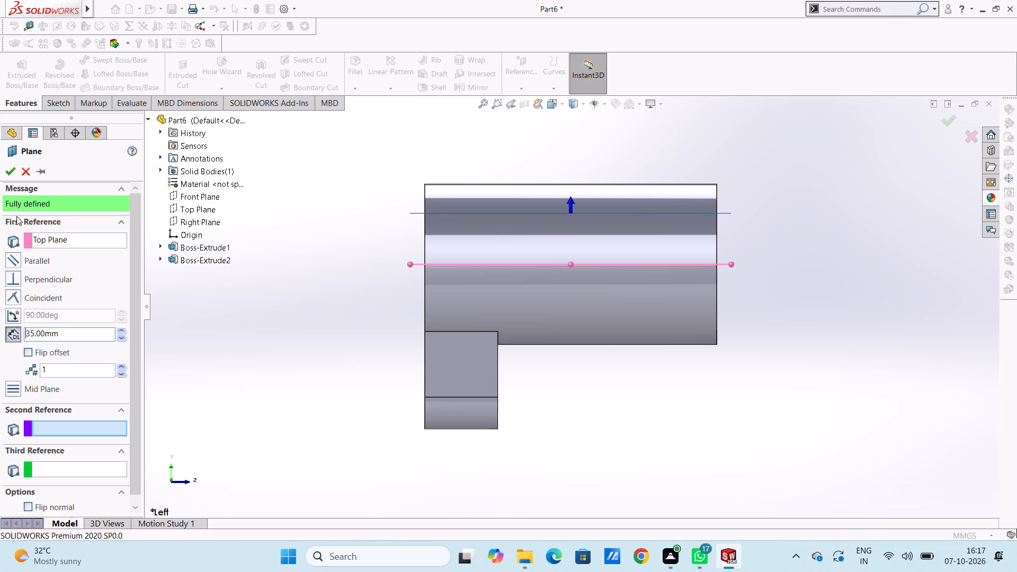
click(30, 350)
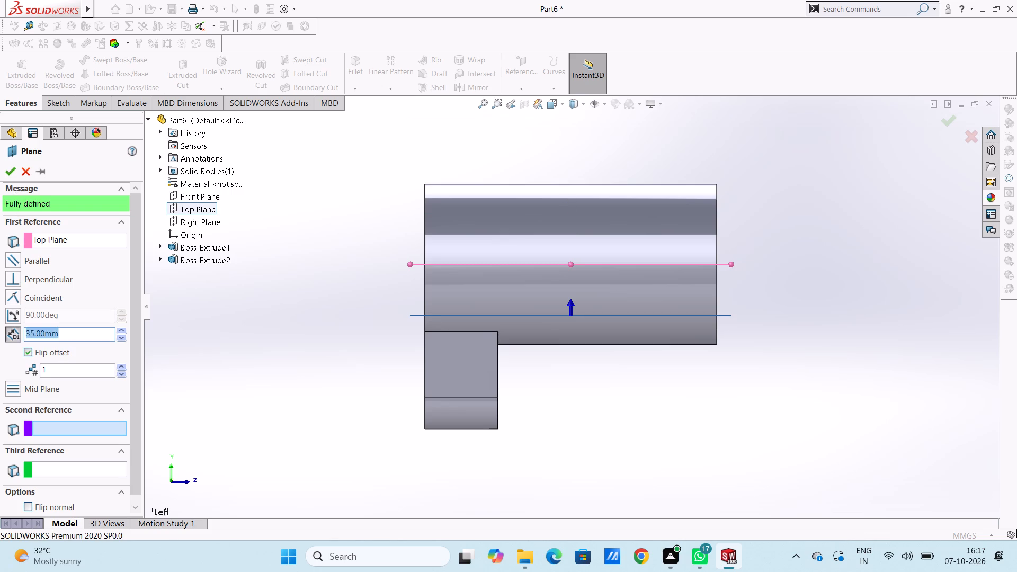
key(3)
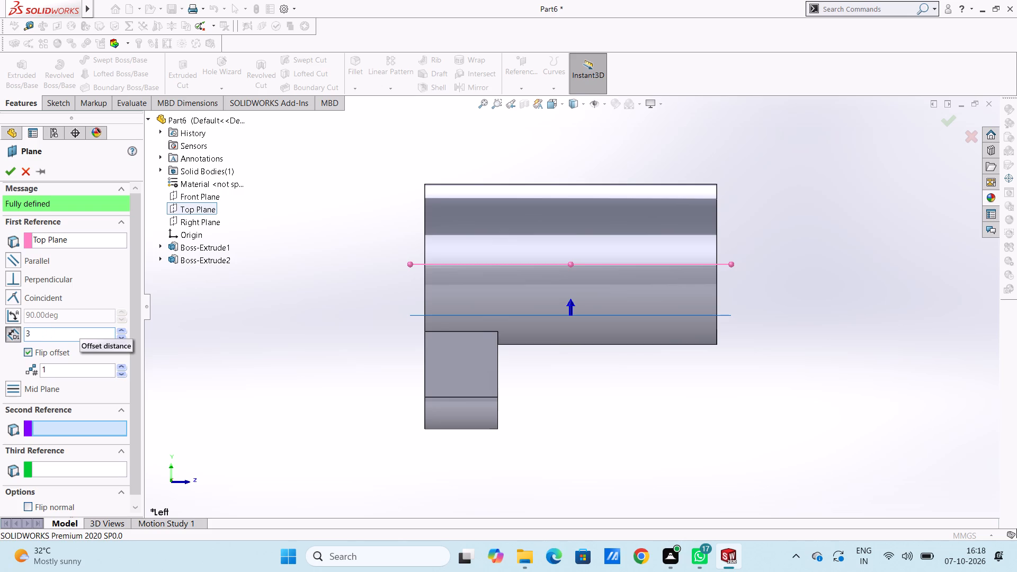
key(8)
key(Return)
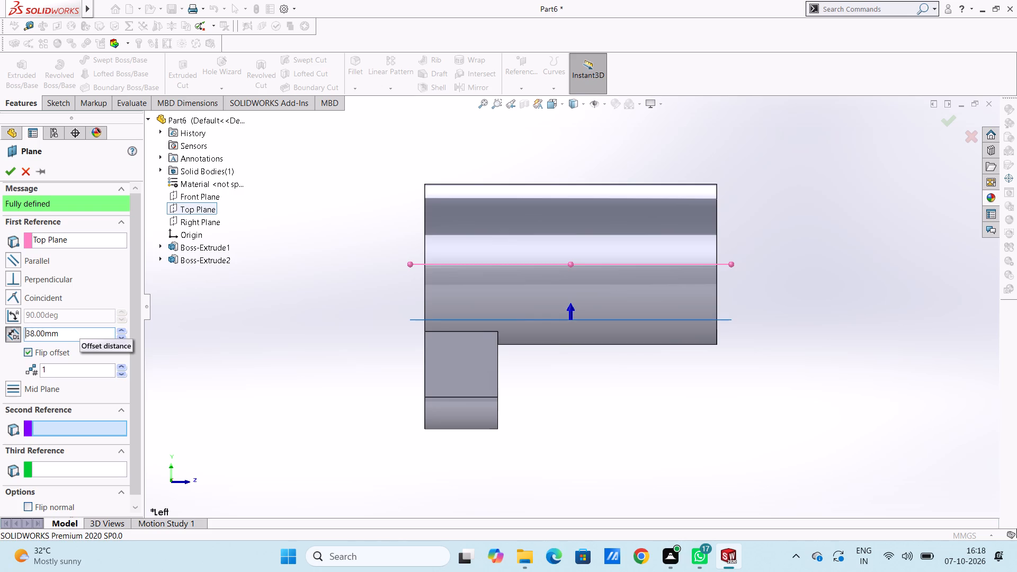
click(14, 170)
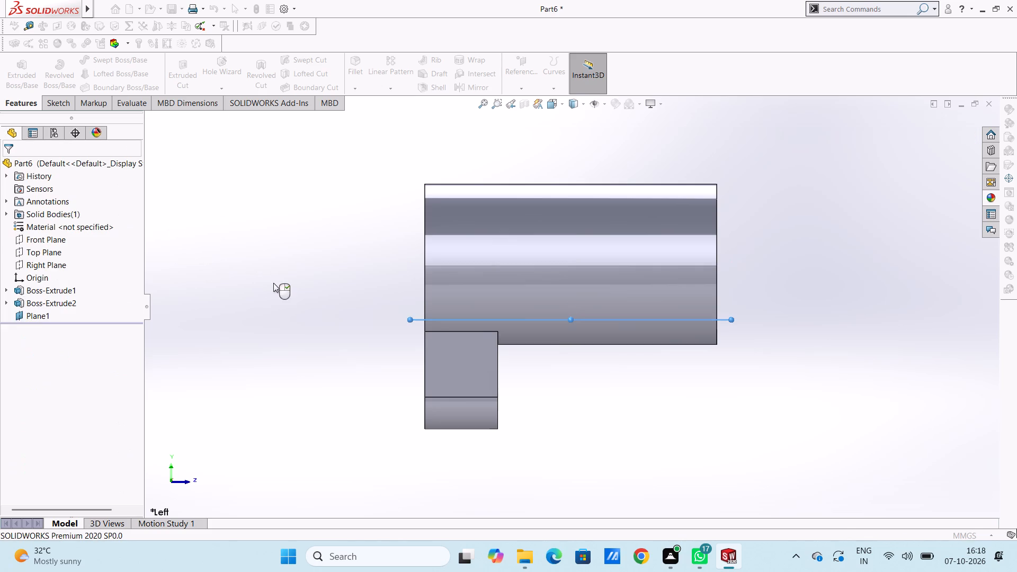
click(273, 283)
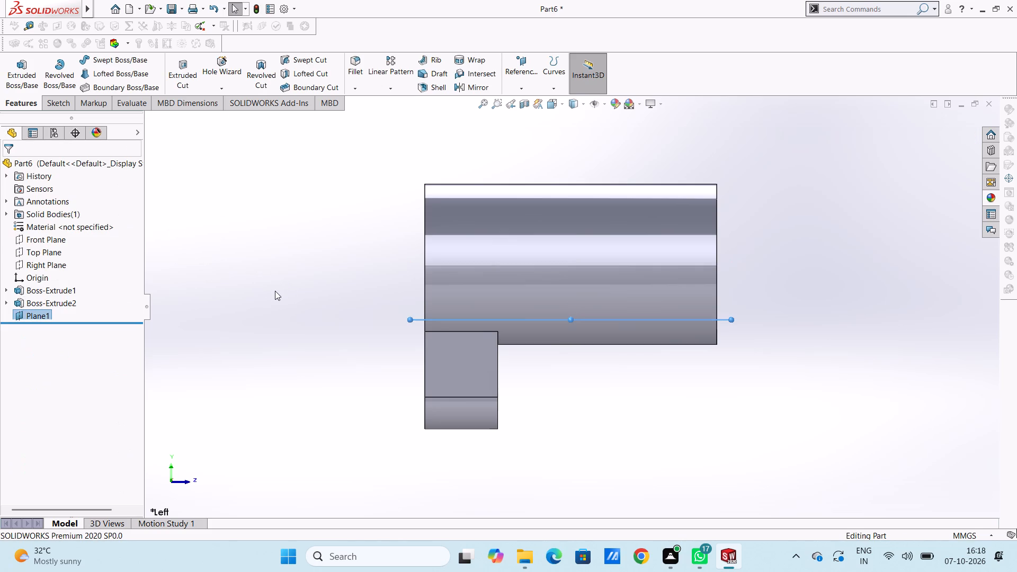
Start a sketch on the new offset plane and draw a circle about 27 mm in diameter, centred above the origin and beyond the boss.
key(ctrl+6)
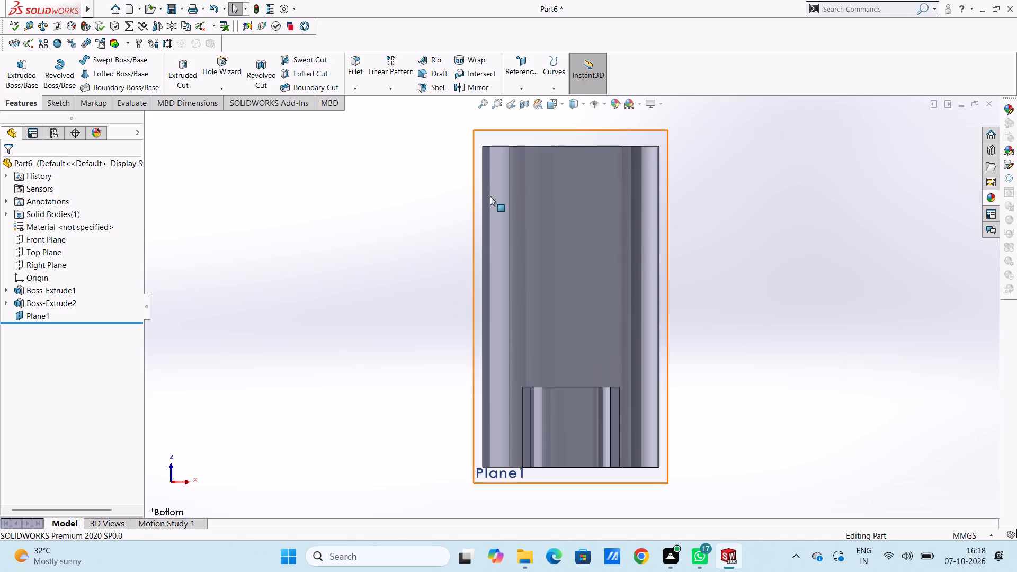
click(539, 136)
drag(583, 107, 583, 112)
click(356, 302)
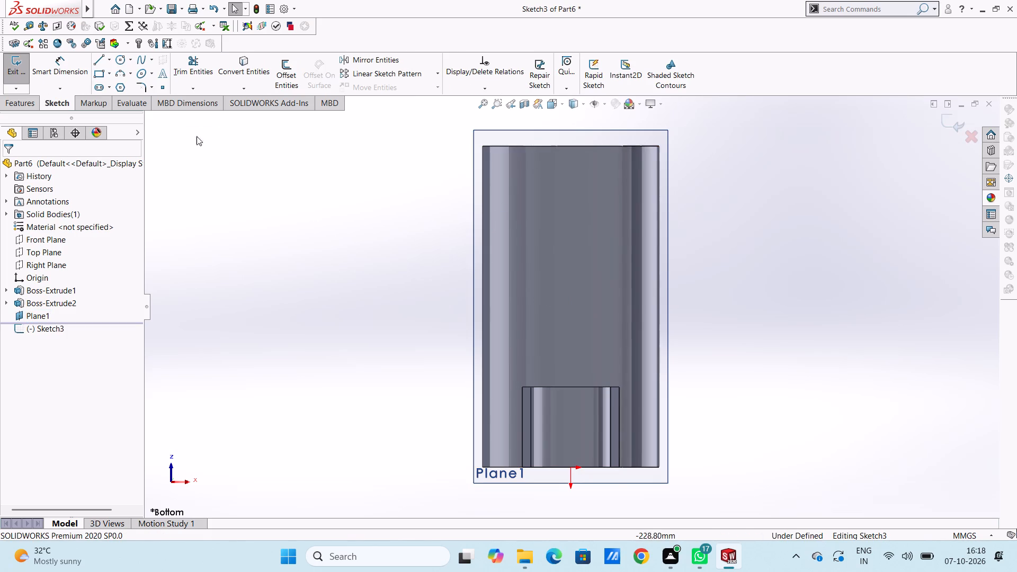
click(120, 60)
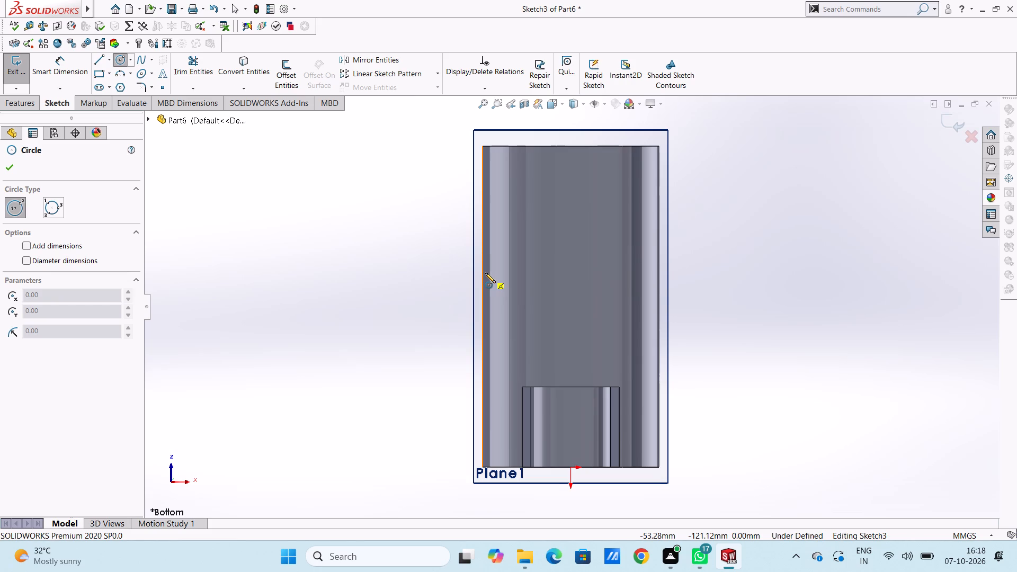
click(572, 351)
click(587, 365)
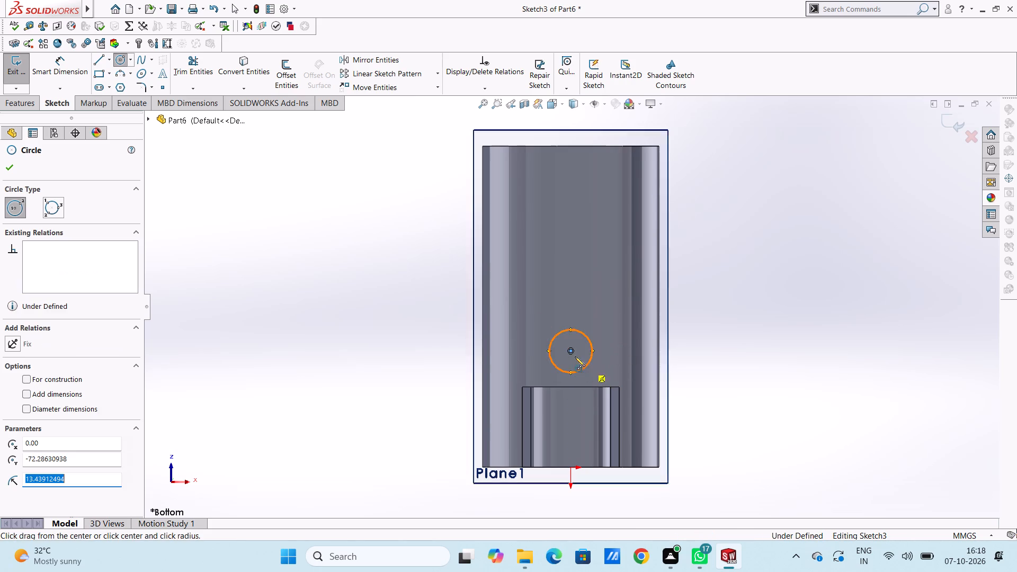
click(11, 167)
Dimension the sketched circle's diameter and set it to 16 mm.
click(57, 71)
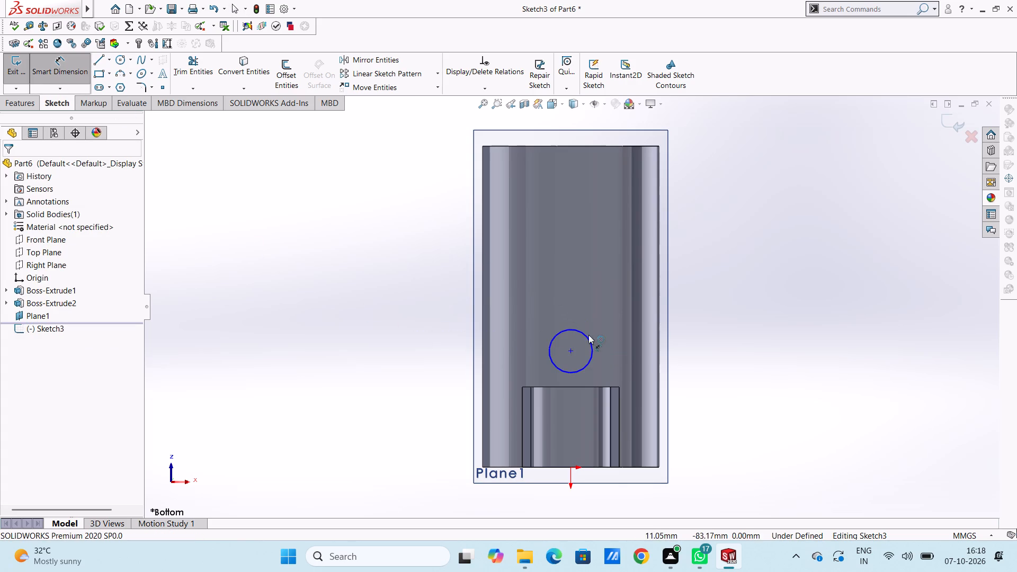
click(589, 338)
click(819, 281)
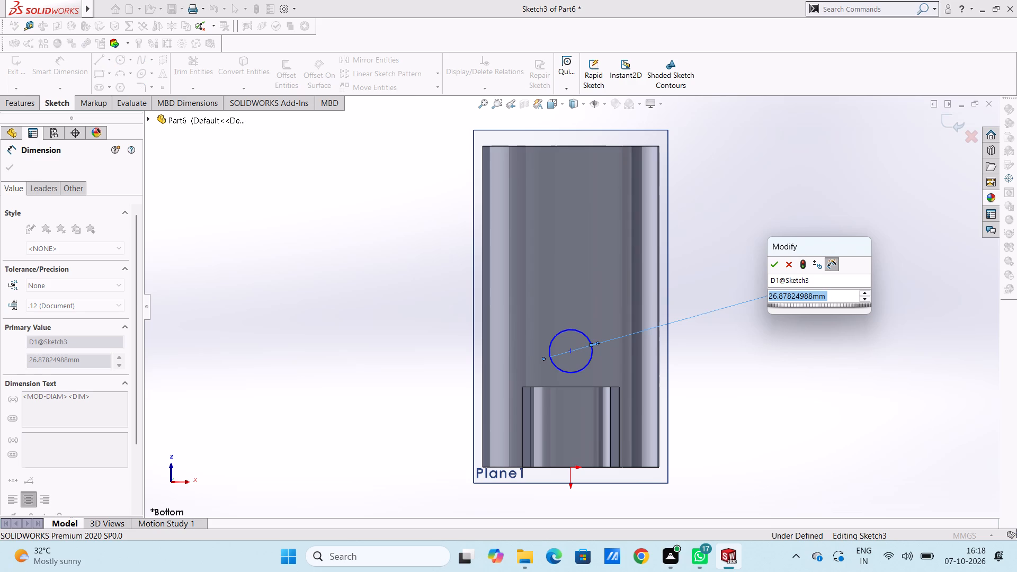
text(16)
key(Return)
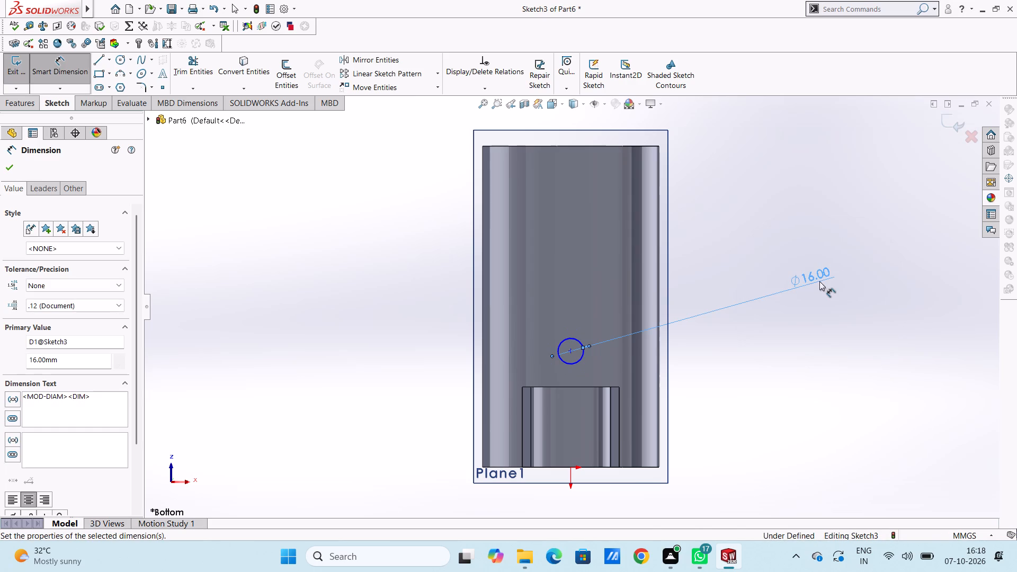
click(782, 414)
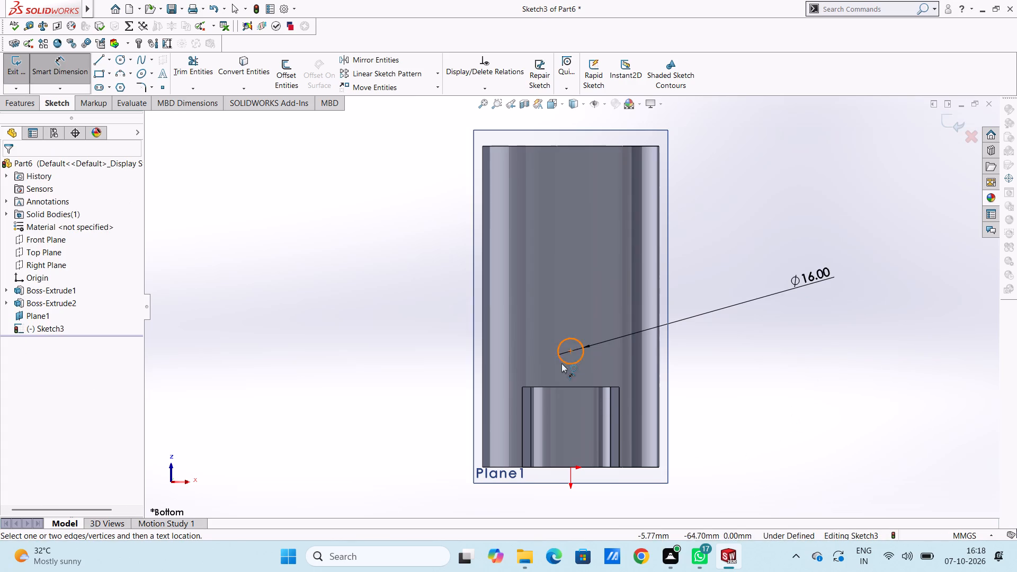
Dimension the circle's centre from the end edge at the boss side of the cylinder and set the distance to 60 mm.
click(569, 351)
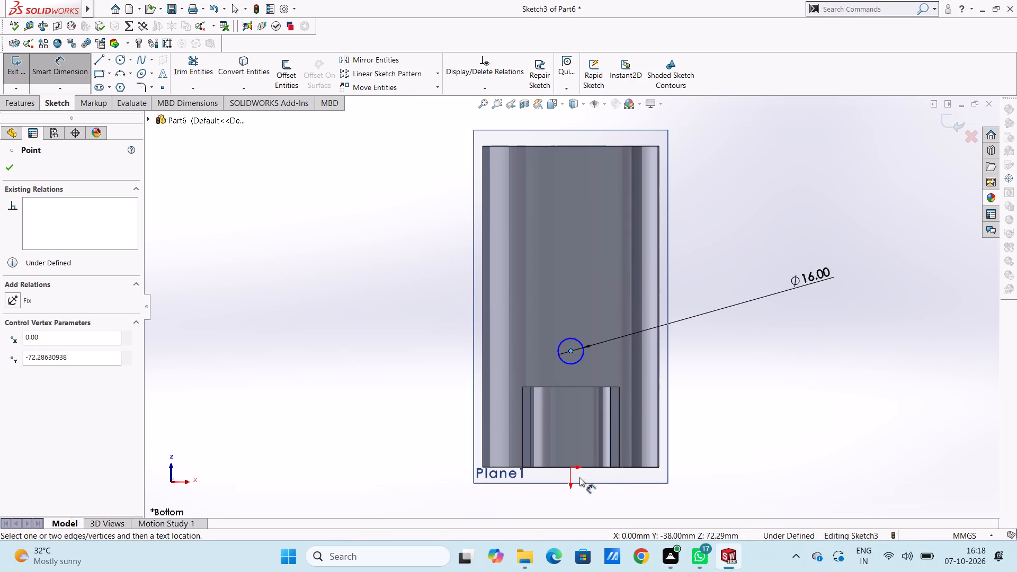
click(575, 468)
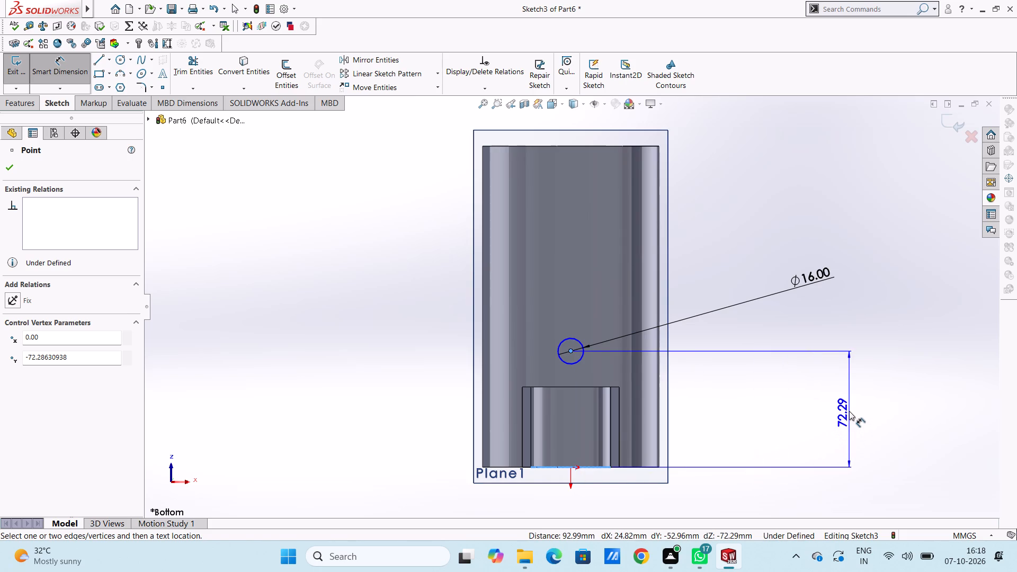
click(849, 411)
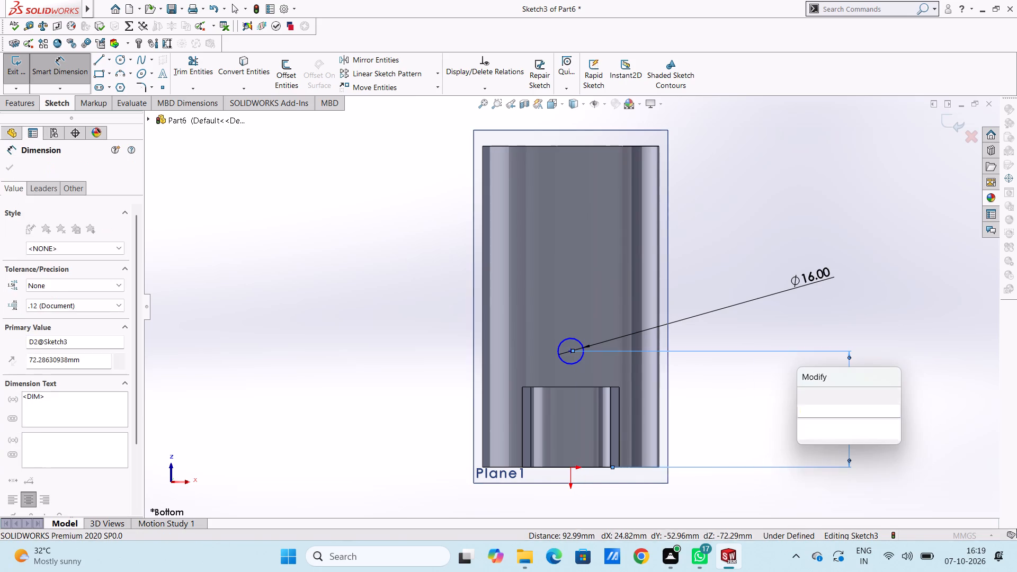
text(60)
key(Return)
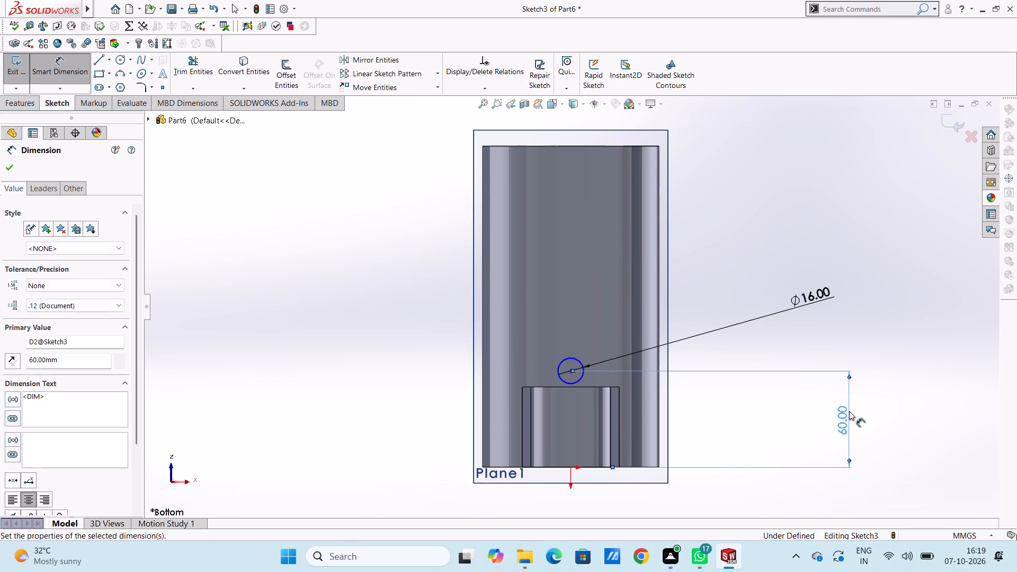
click(763, 255)
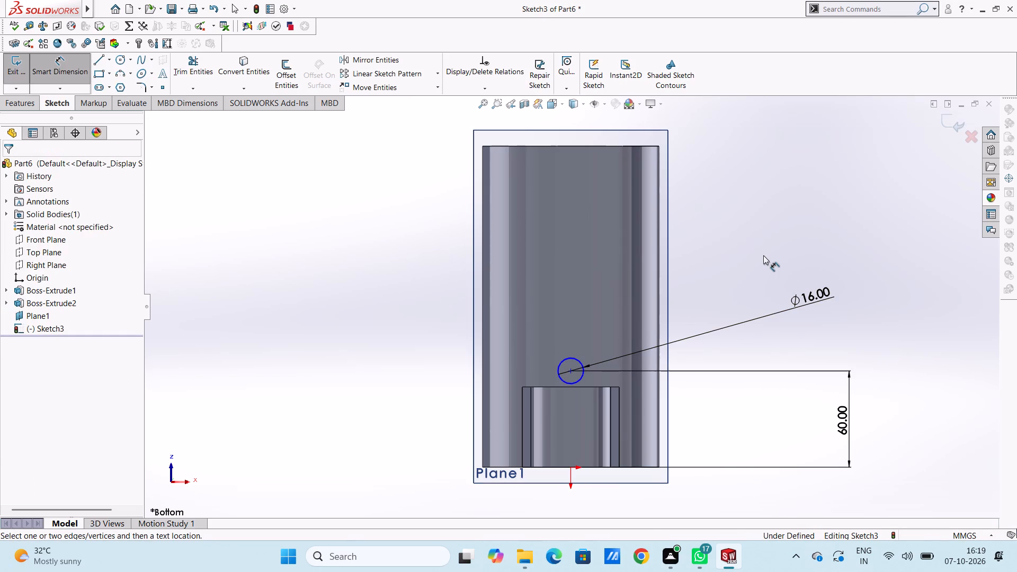
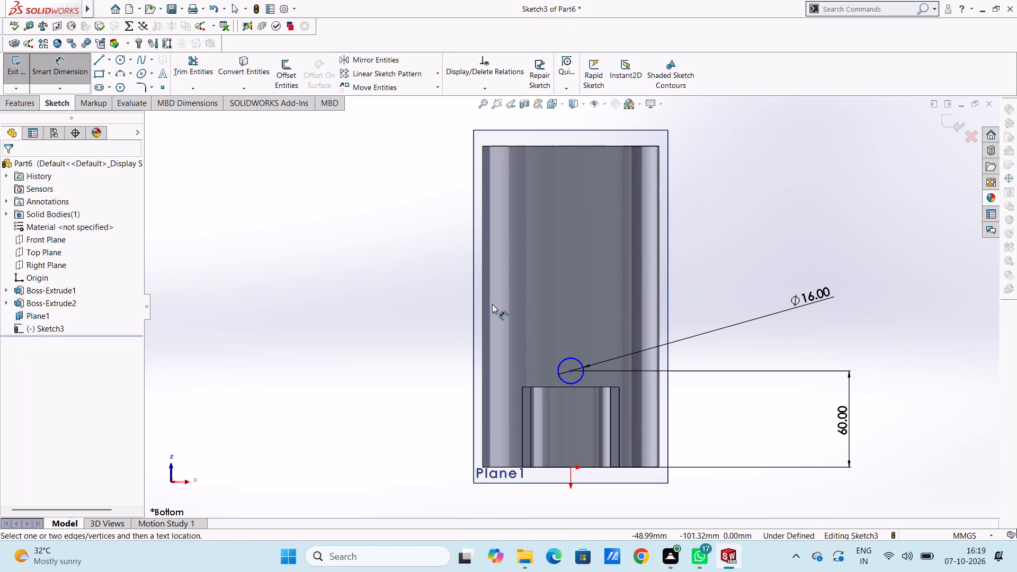
Dimension the circle's centre from the long side edge of the cylinder.
click(569, 372)
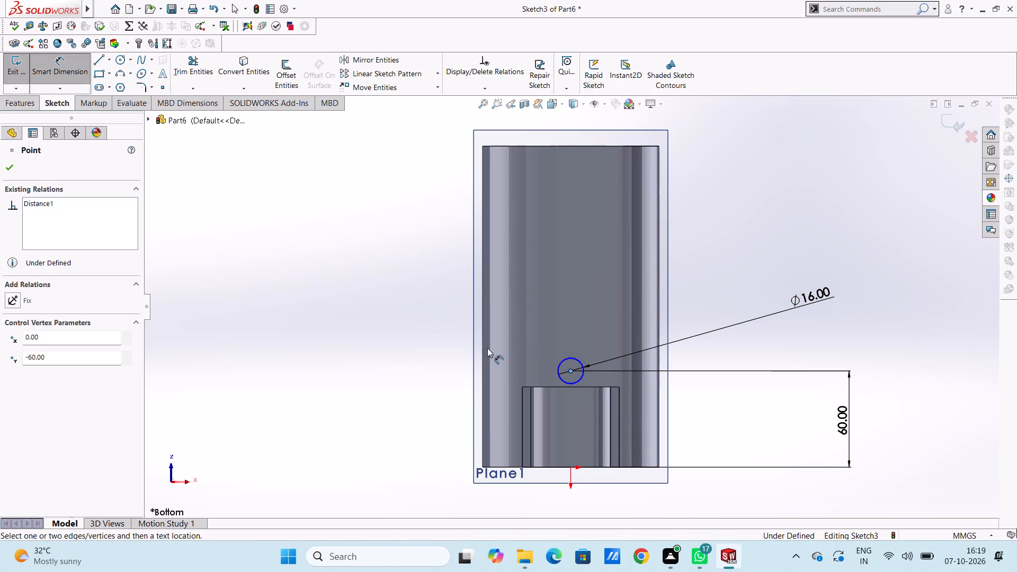
click(481, 347)
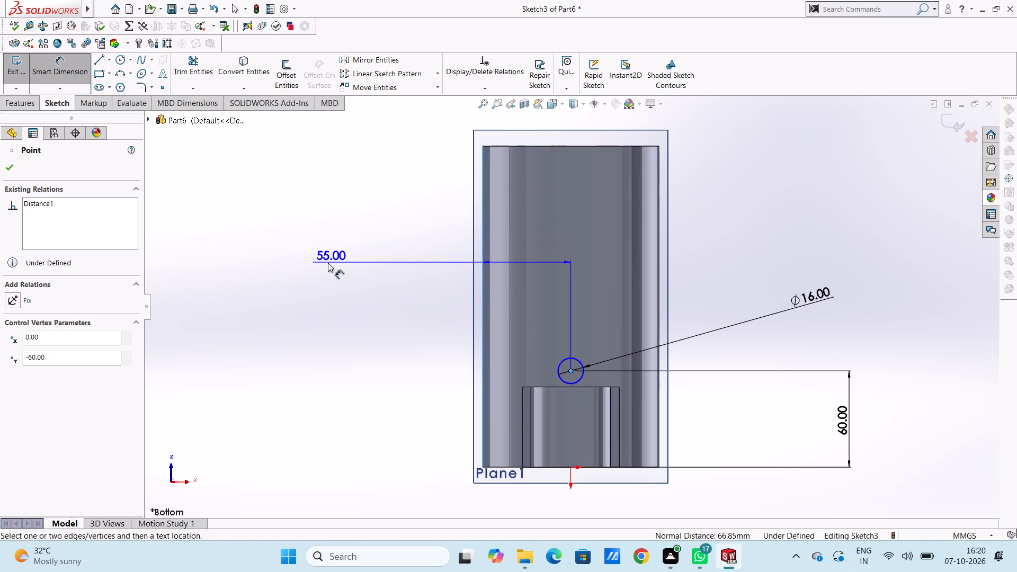
click(328, 263)
click(272, 243)
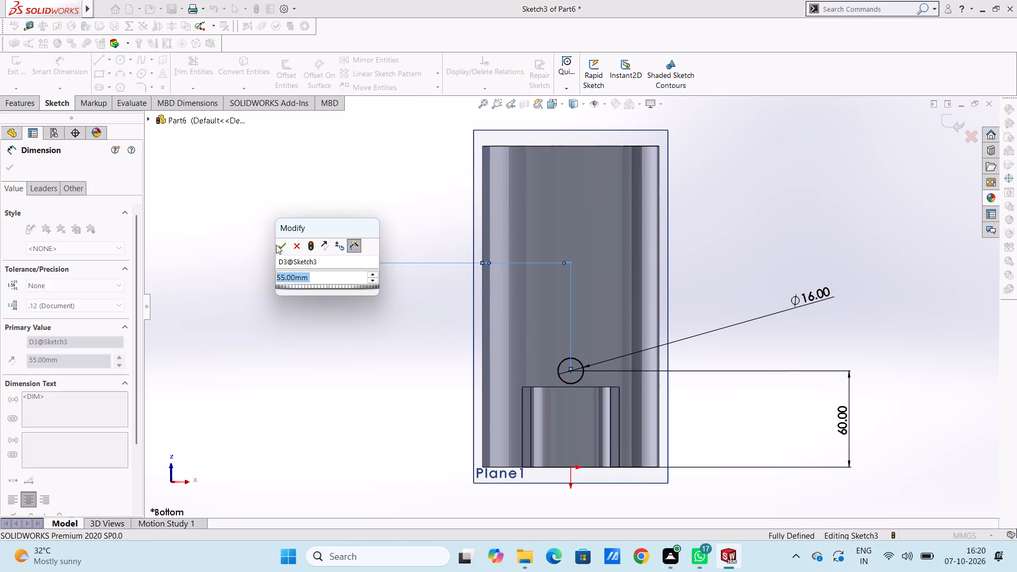
click(279, 246)
click(296, 219)
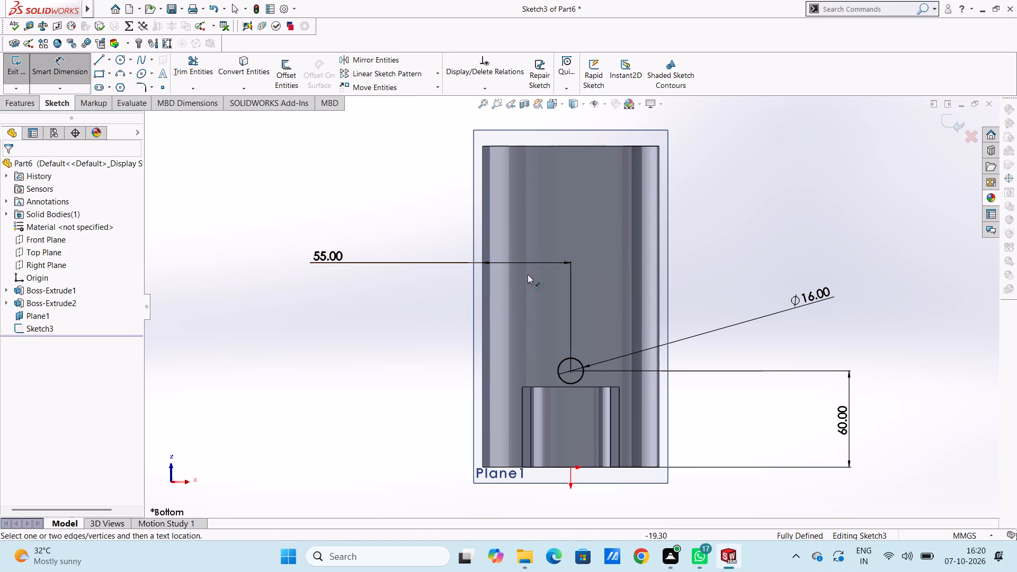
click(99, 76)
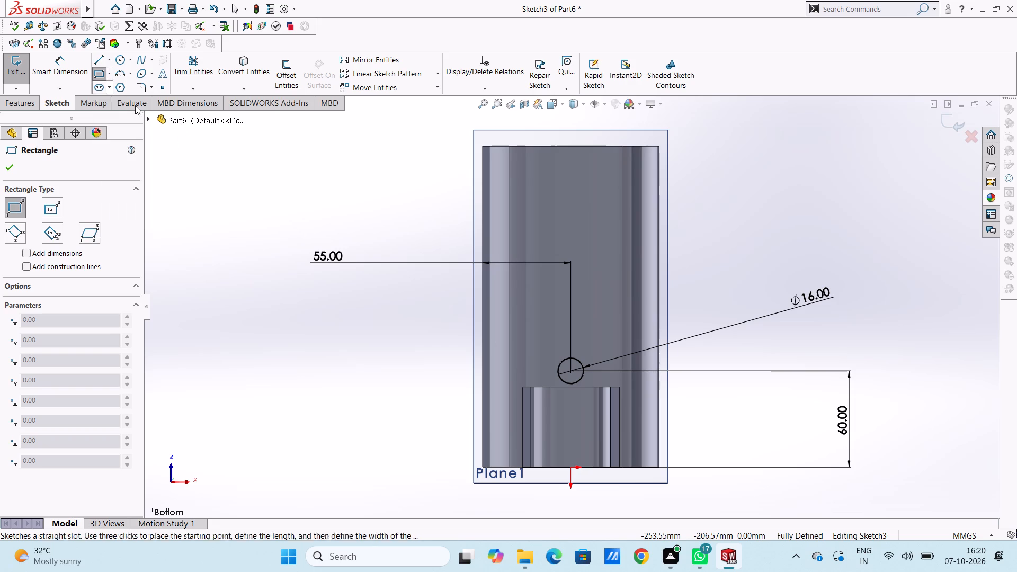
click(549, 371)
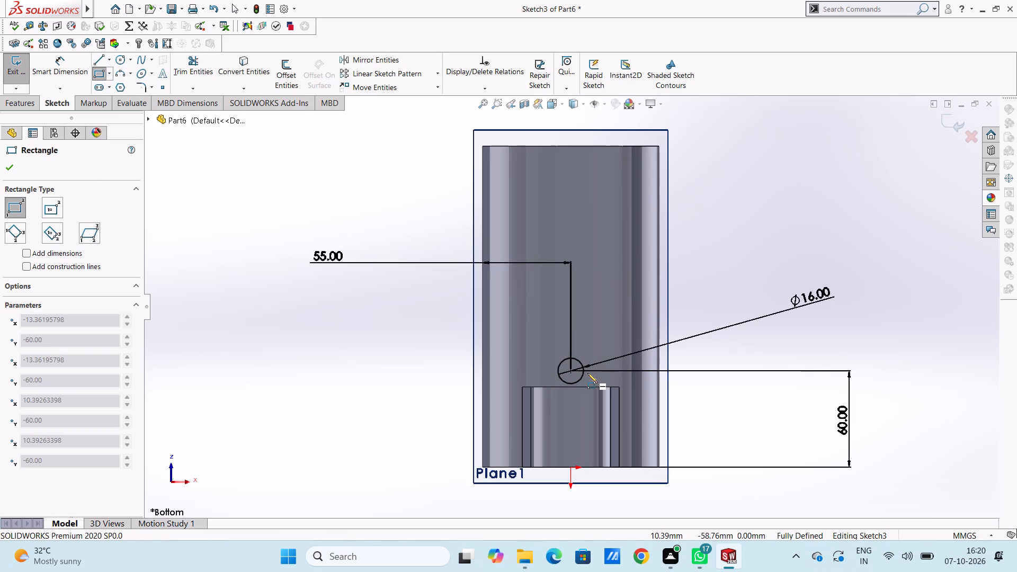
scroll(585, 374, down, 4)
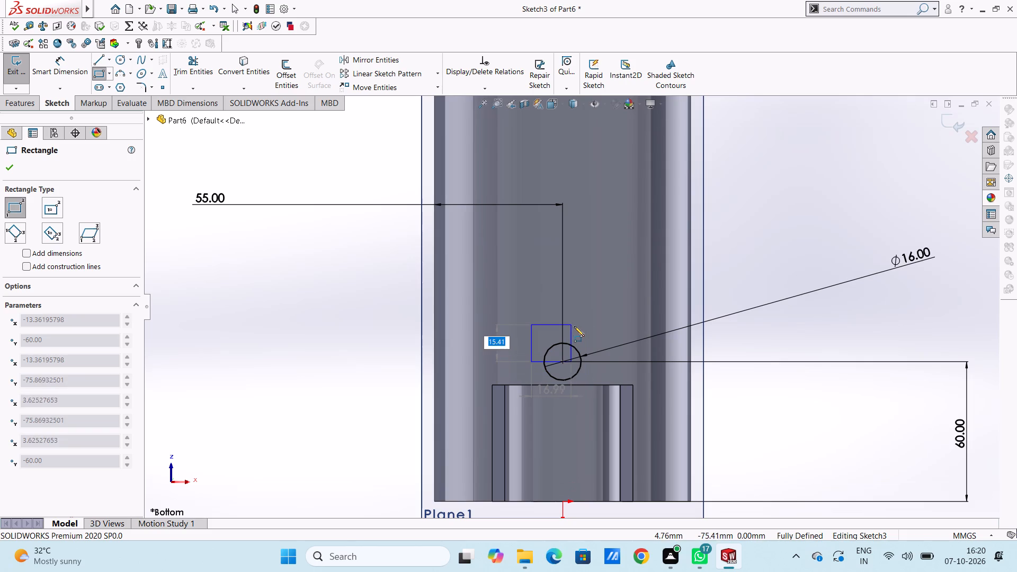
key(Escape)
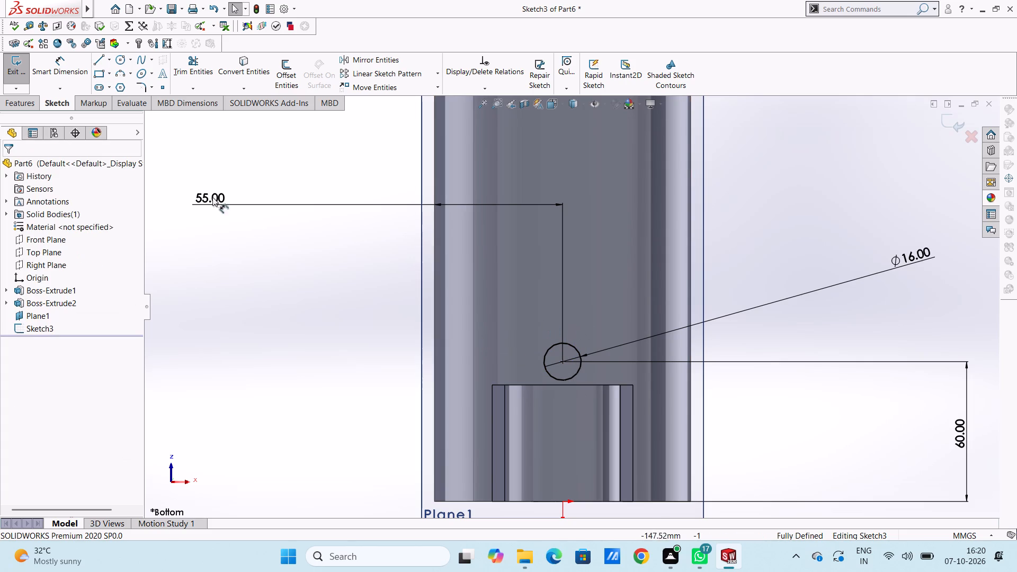
Draw a corner rectangle 20 mm long and 16 mm wide, starting at the circle's side quadrant and extending away from the boss.
click(99, 74)
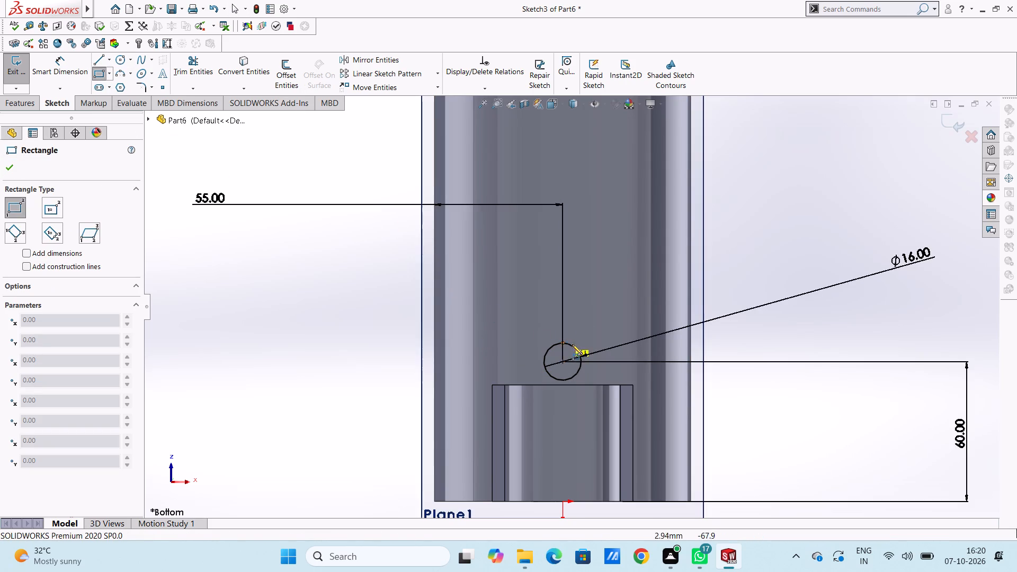
click(543, 361)
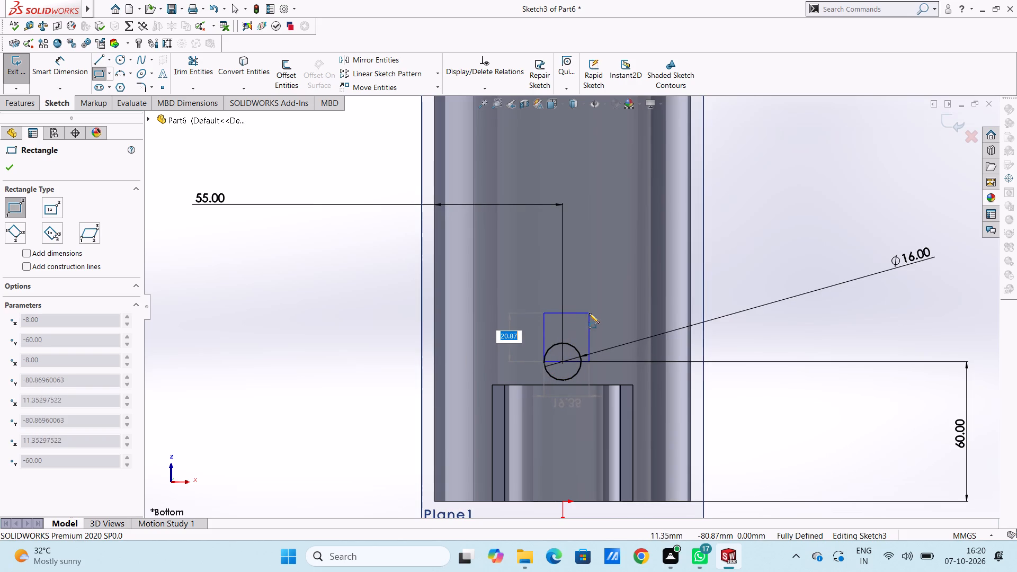
text(20)
key(Return)
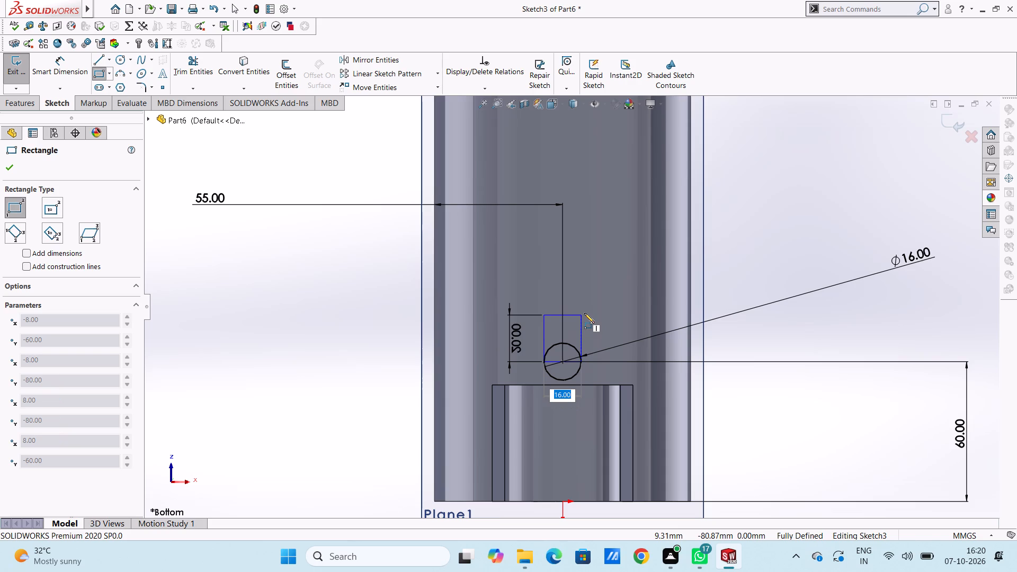
key(Return)
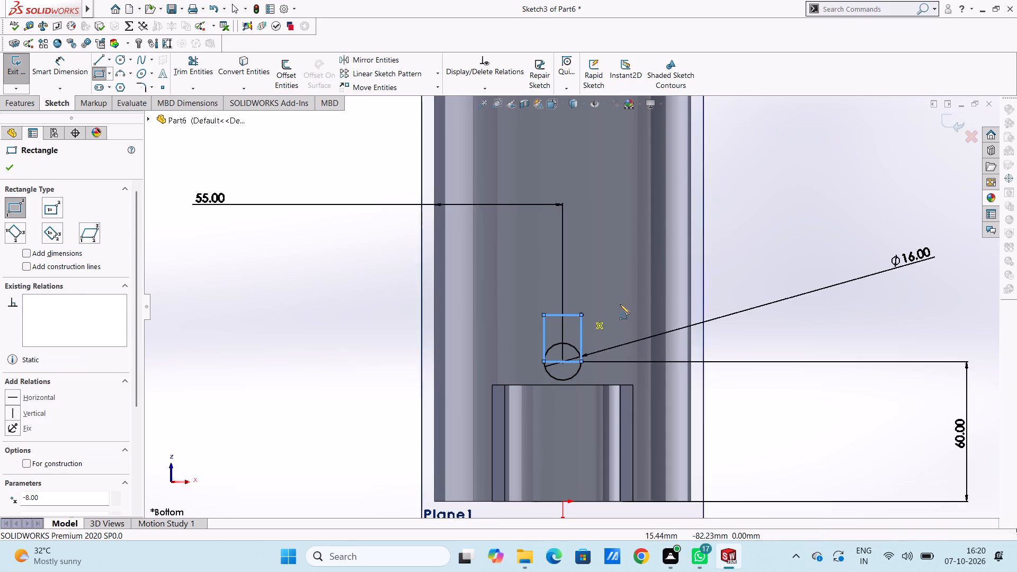
key(Escape)
key(Escape)
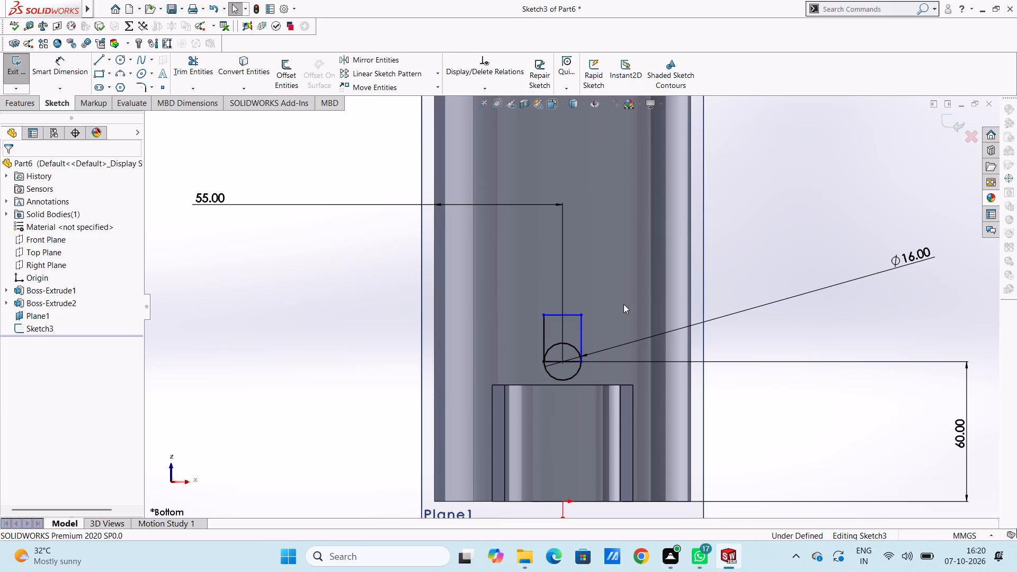
Dimension the rectangle's long side and its short end edge away from the circle.
scroll(596, 289, up, 1)
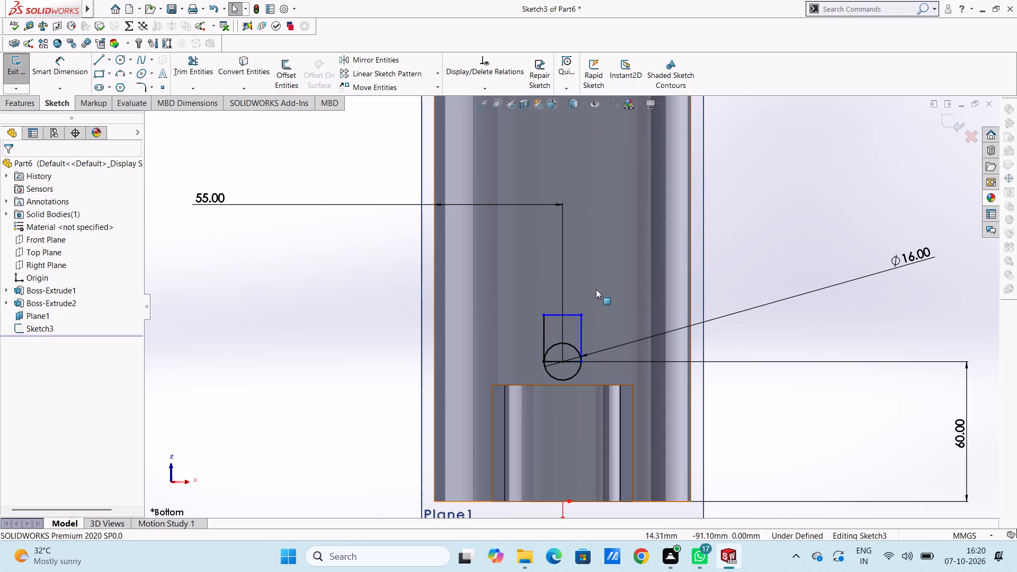
scroll(596, 289, up, 2)
click(60, 59)
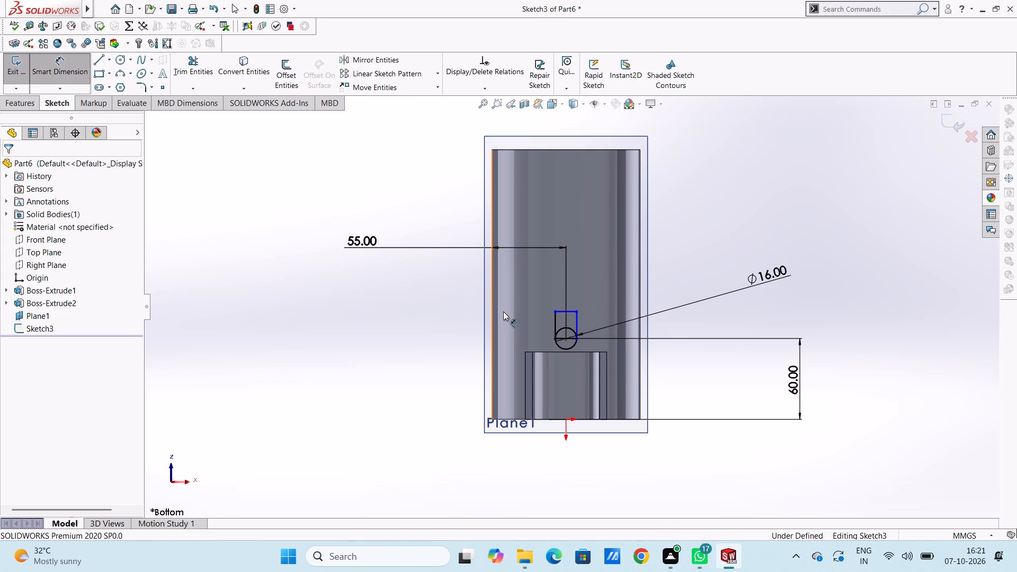
click(557, 322)
click(382, 328)
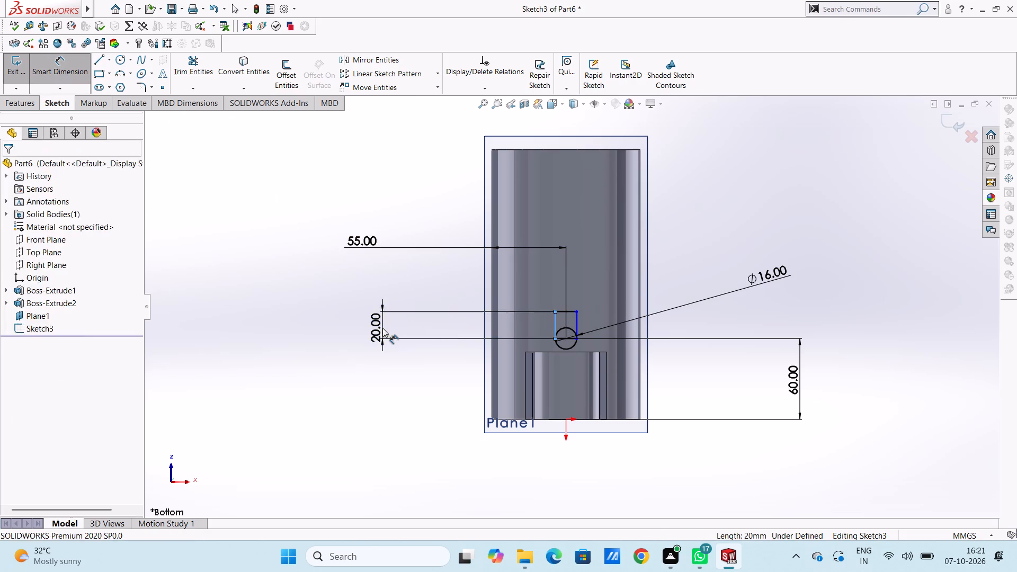
click(338, 318)
click(327, 310)
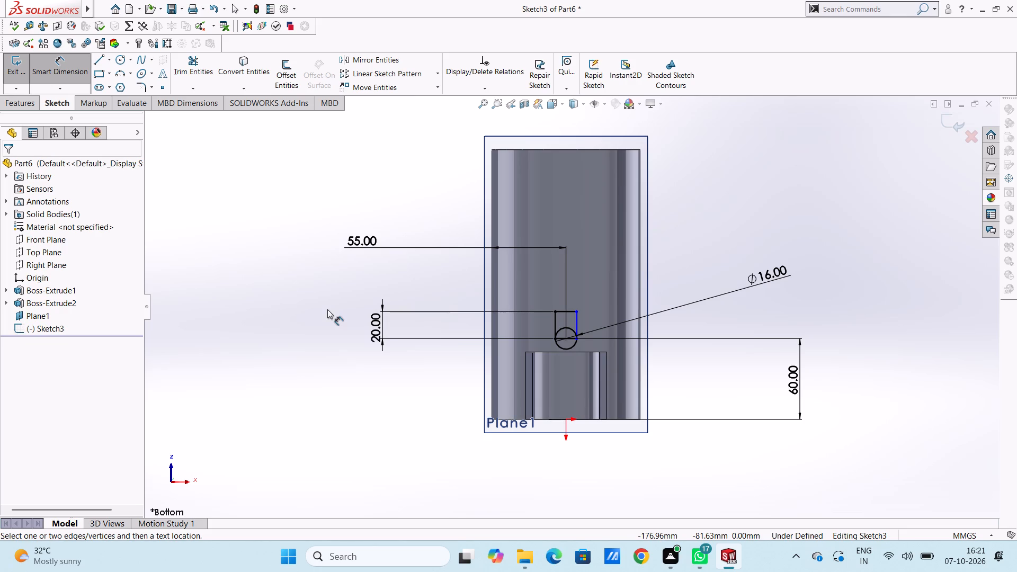
click(568, 311)
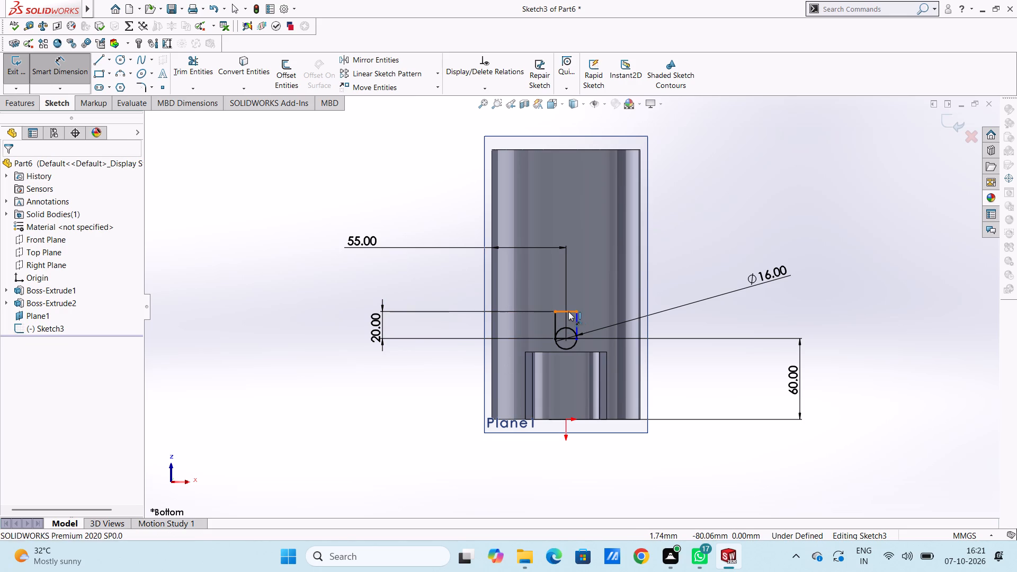
click(570, 142)
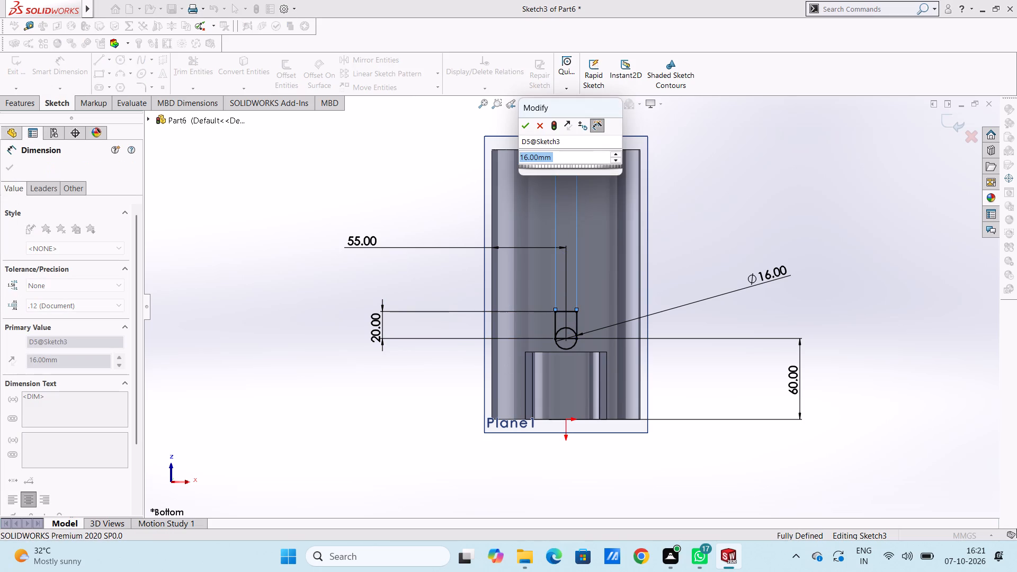
click(523, 131)
click(442, 163)
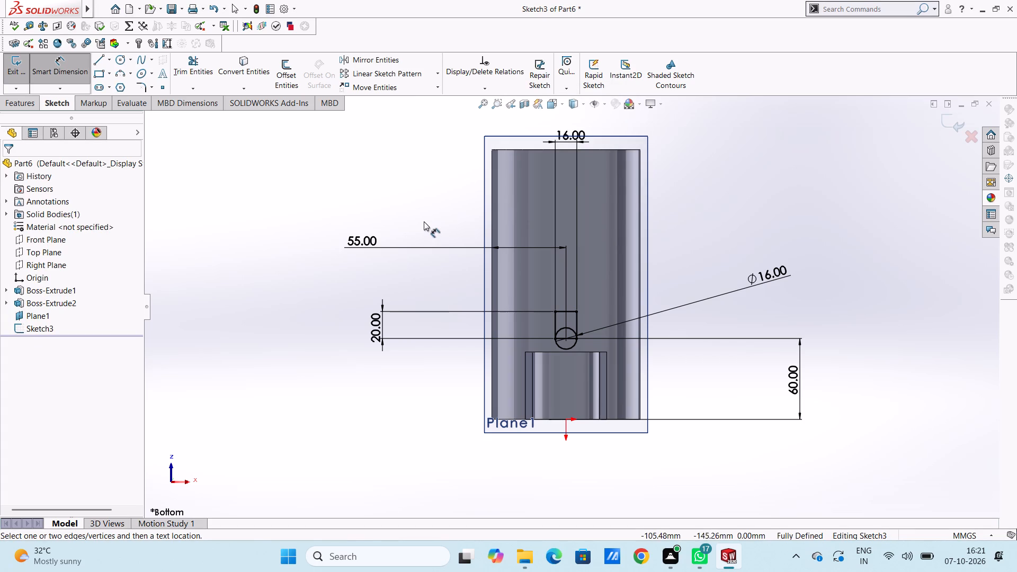
Trim away the rectangle's edge that crosses the circle through its centre.
click(200, 68)
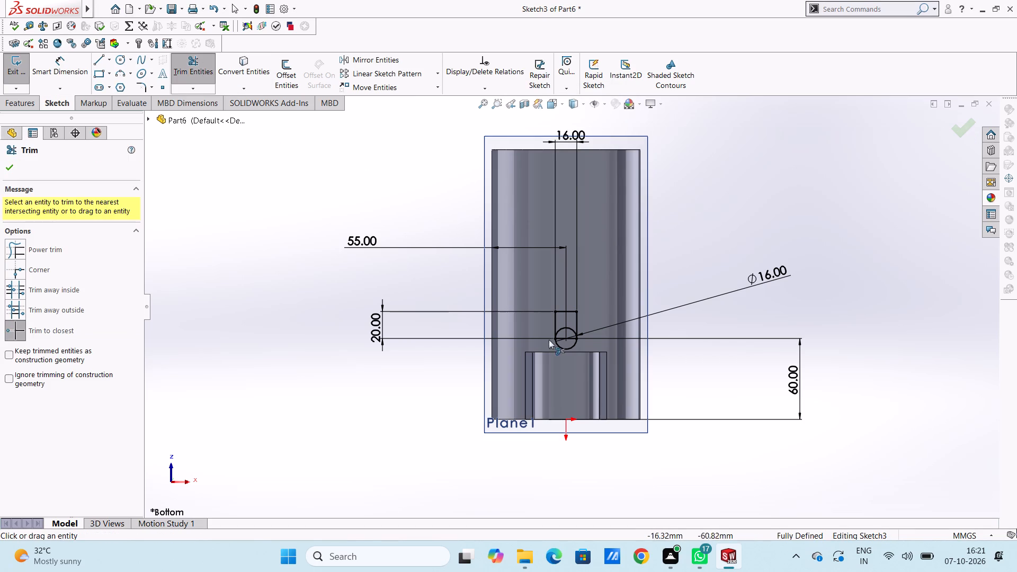
scroll(552, 339, down, 9)
click(521, 321)
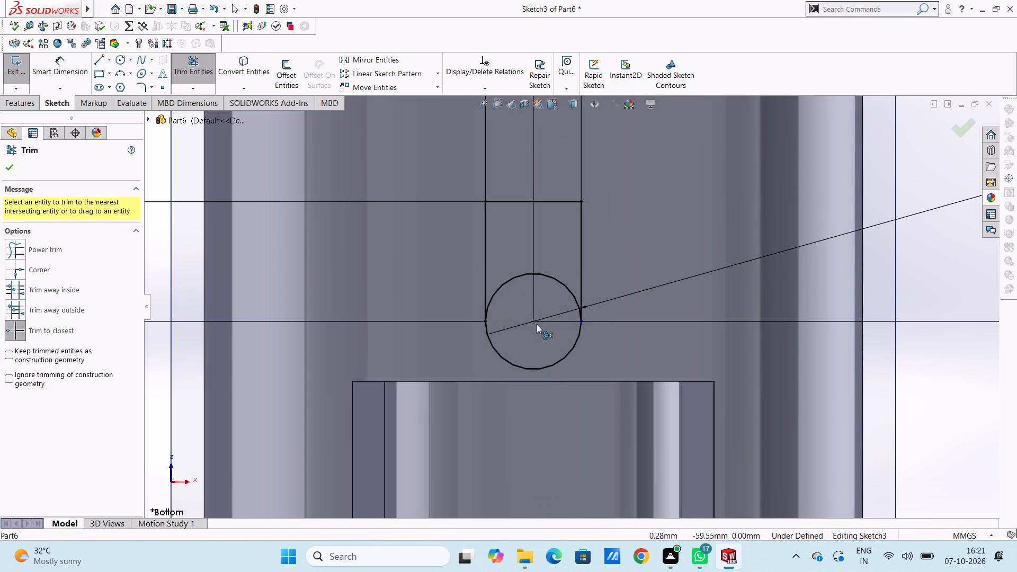
click(549, 320)
scroll(552, 309, up, 5)
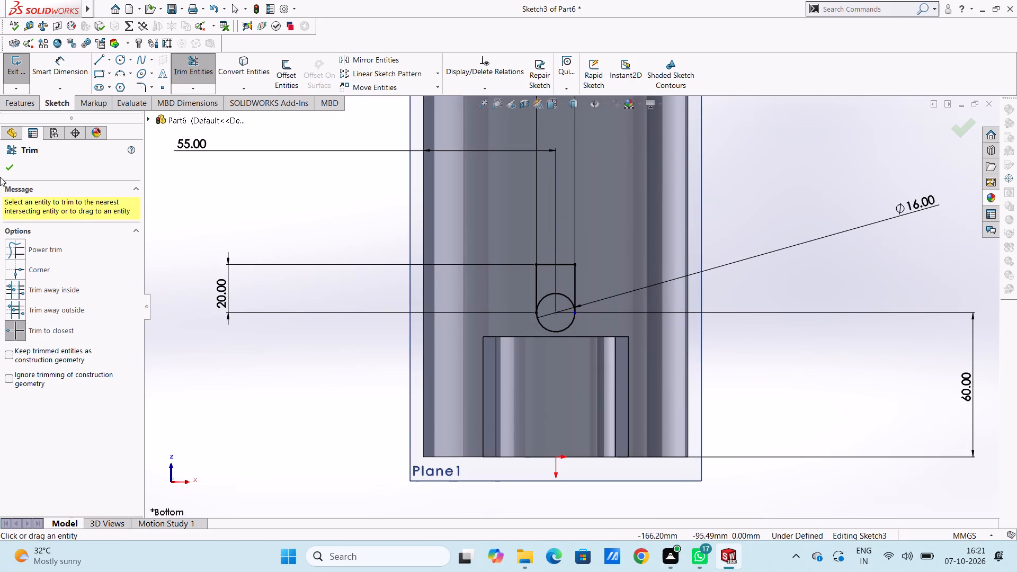
click(7, 166)
Examine from several angles how the offset-plane sketch sits relative to the cylinder and the boss.
scroll(375, 189, up, 4)
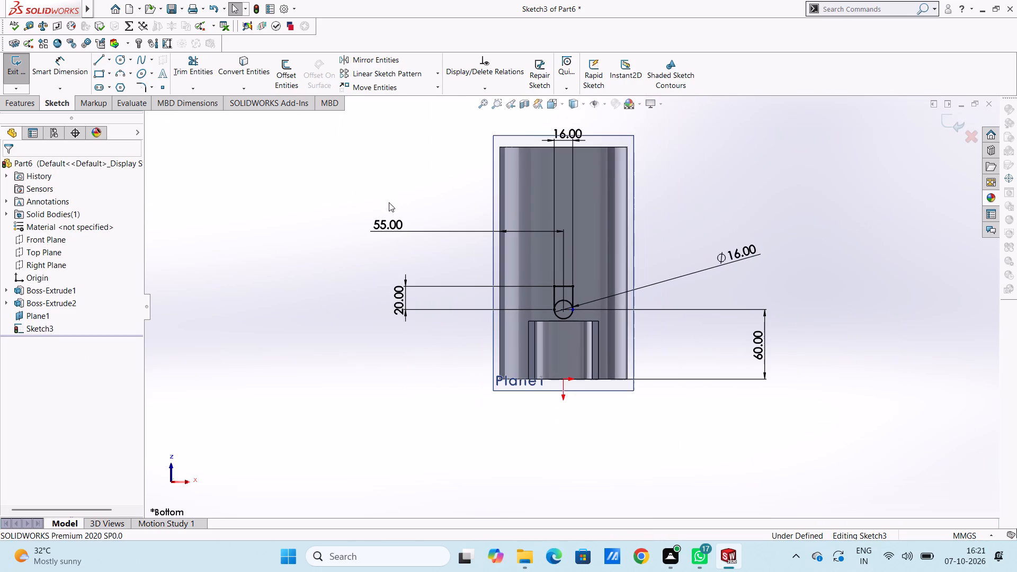
middle_drag(422, 203, 436, 336)
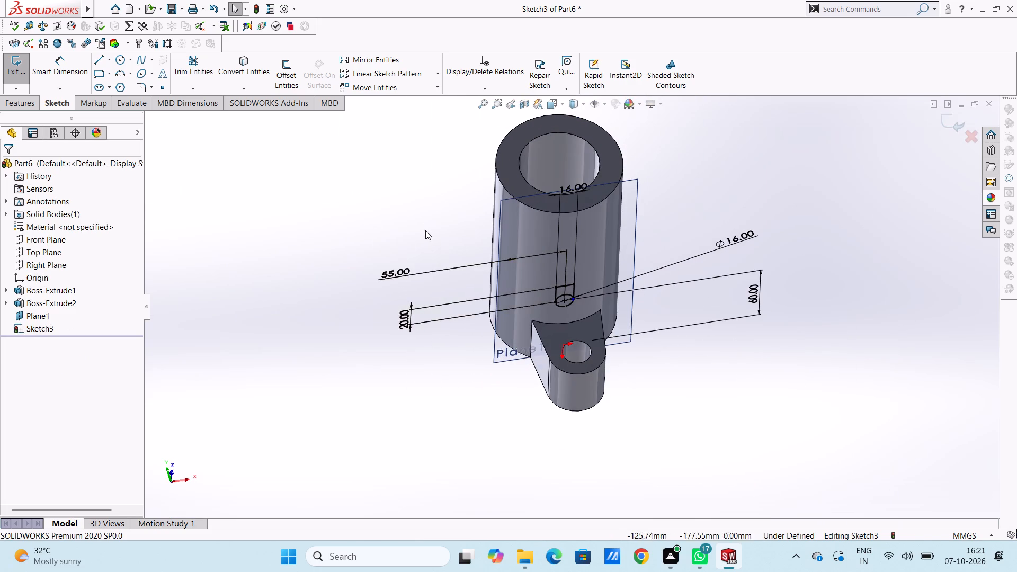
middle_drag(425, 232, 389, 336)
middle_drag(387, 286, 406, 352)
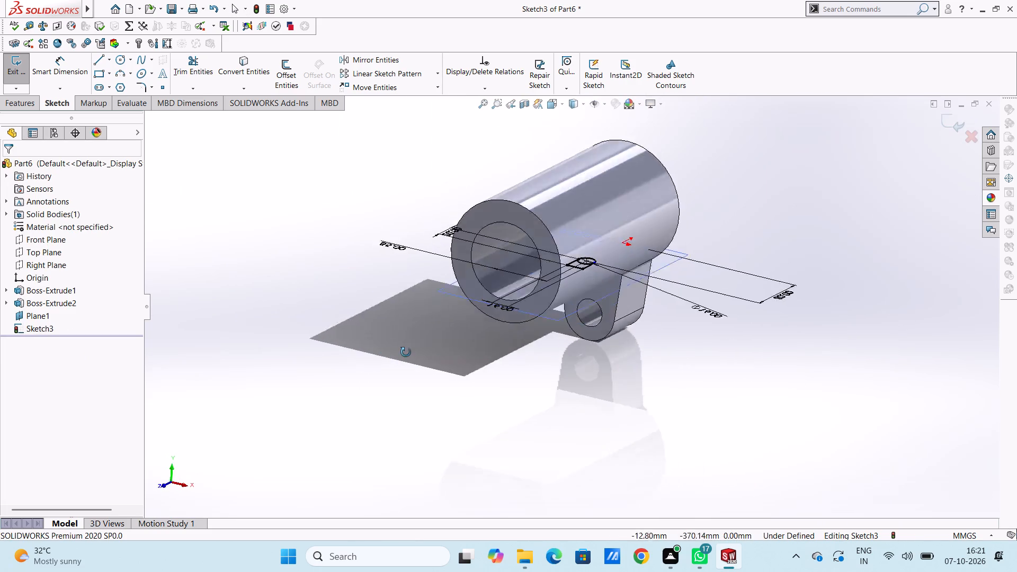
middle_drag(406, 352, 360, 305)
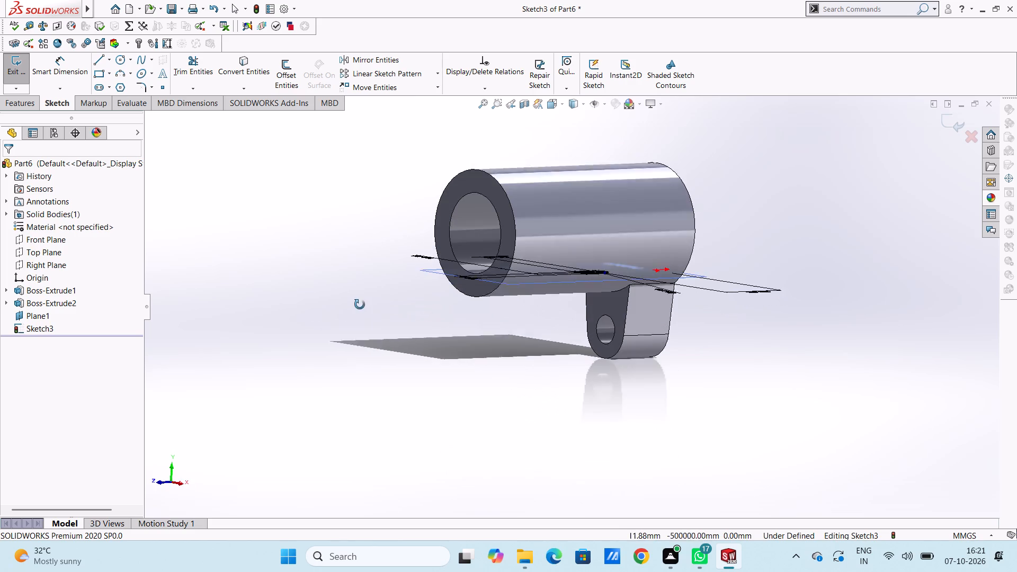
middle_drag(360, 305, 360, 304)
middle_drag(390, 345, 282, 361)
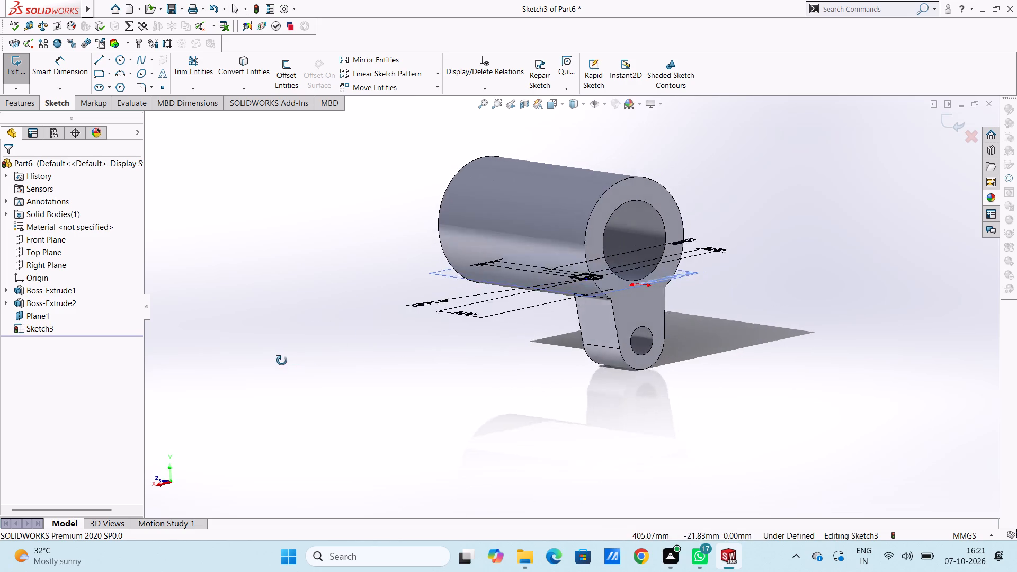
middle_drag(282, 361, 355, 336)
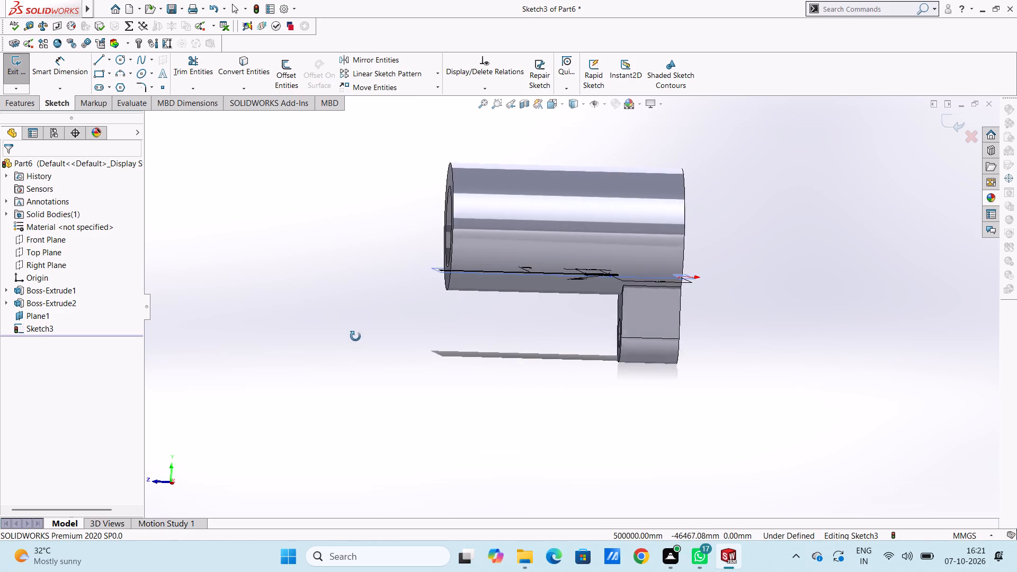
middle_drag(355, 336, 359, 332)
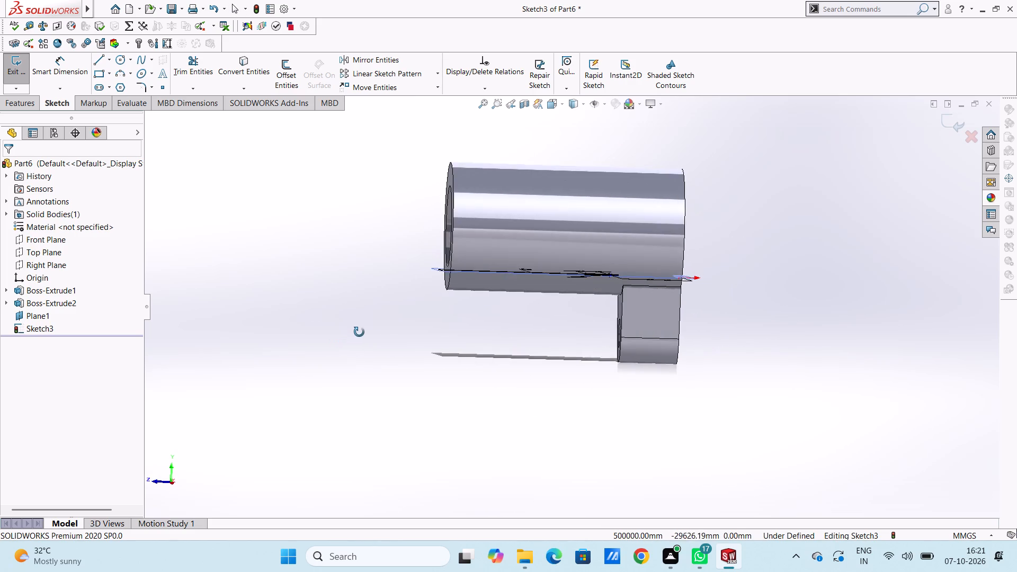
middle_drag(359, 332, 400, 339)
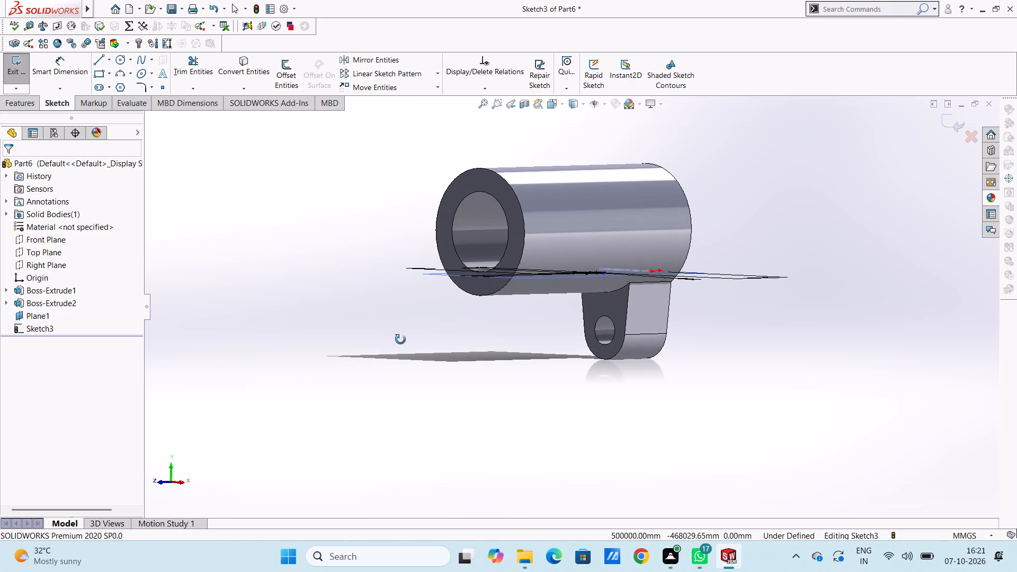
middle_drag(400, 339, 400, 340)
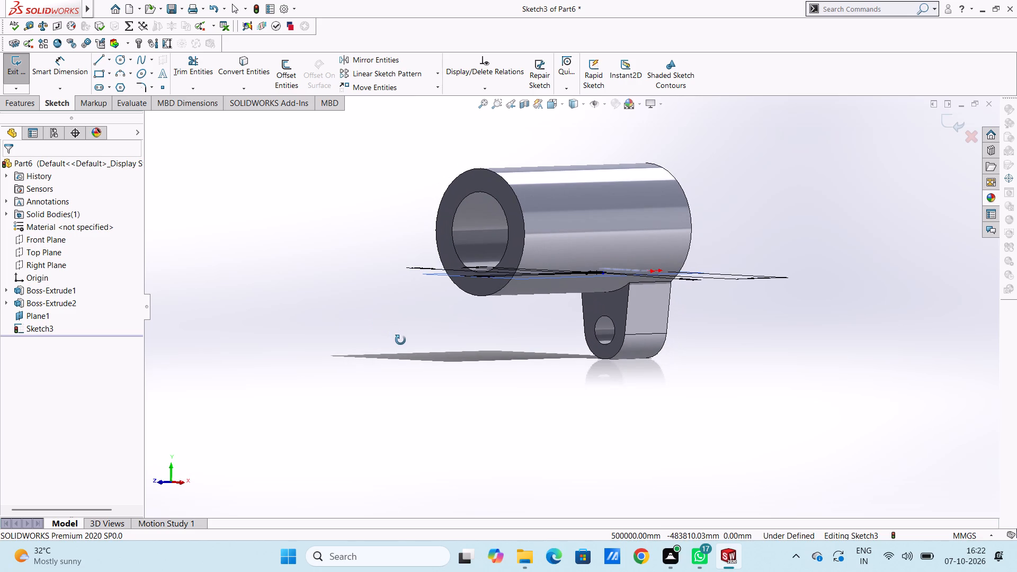
middle_drag(400, 340, 400, 340)
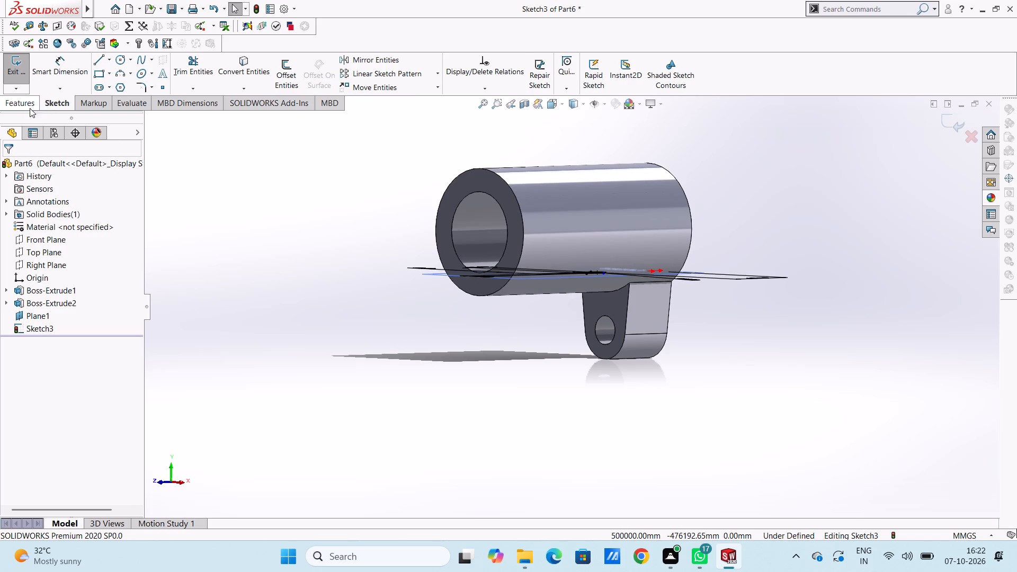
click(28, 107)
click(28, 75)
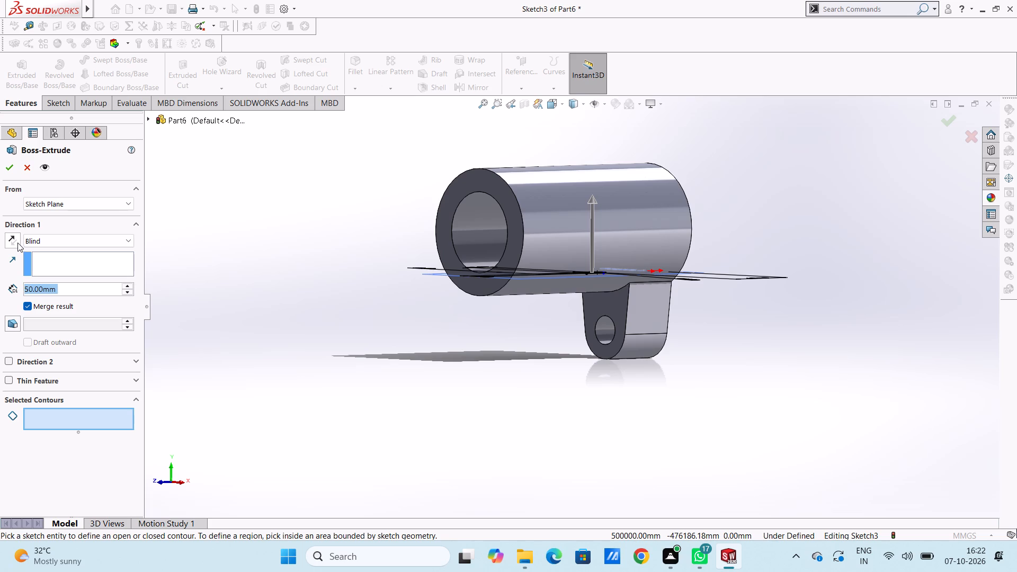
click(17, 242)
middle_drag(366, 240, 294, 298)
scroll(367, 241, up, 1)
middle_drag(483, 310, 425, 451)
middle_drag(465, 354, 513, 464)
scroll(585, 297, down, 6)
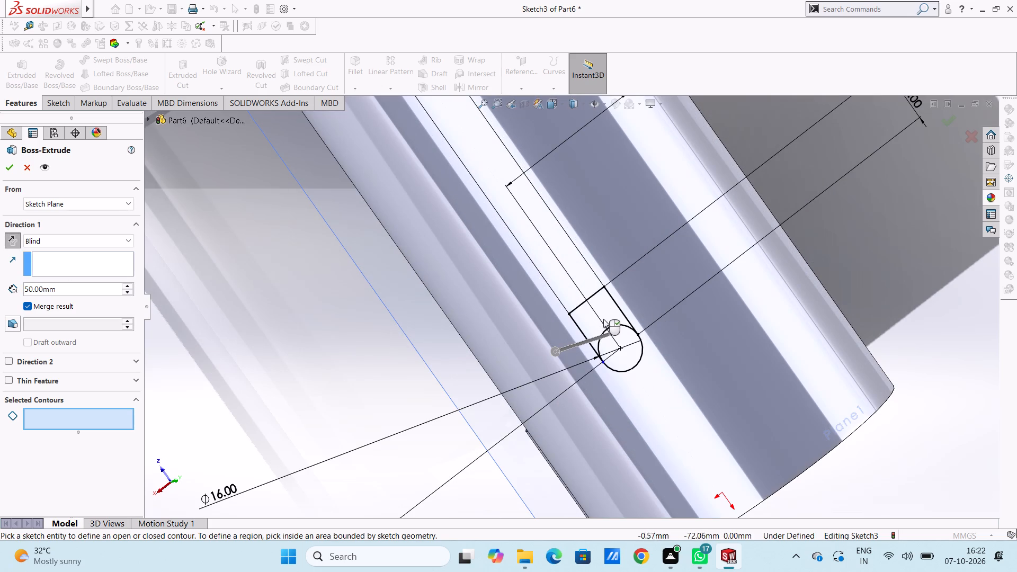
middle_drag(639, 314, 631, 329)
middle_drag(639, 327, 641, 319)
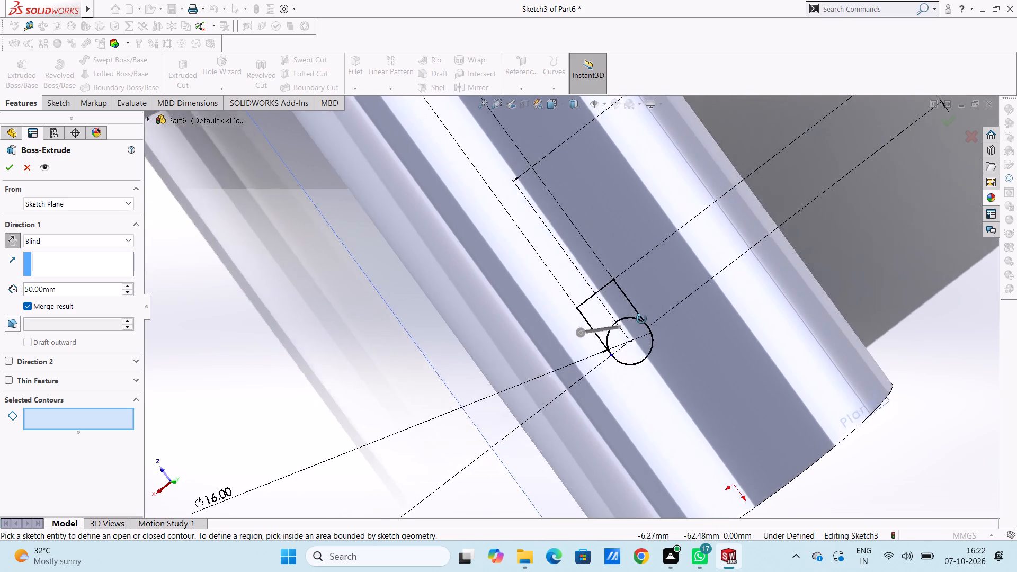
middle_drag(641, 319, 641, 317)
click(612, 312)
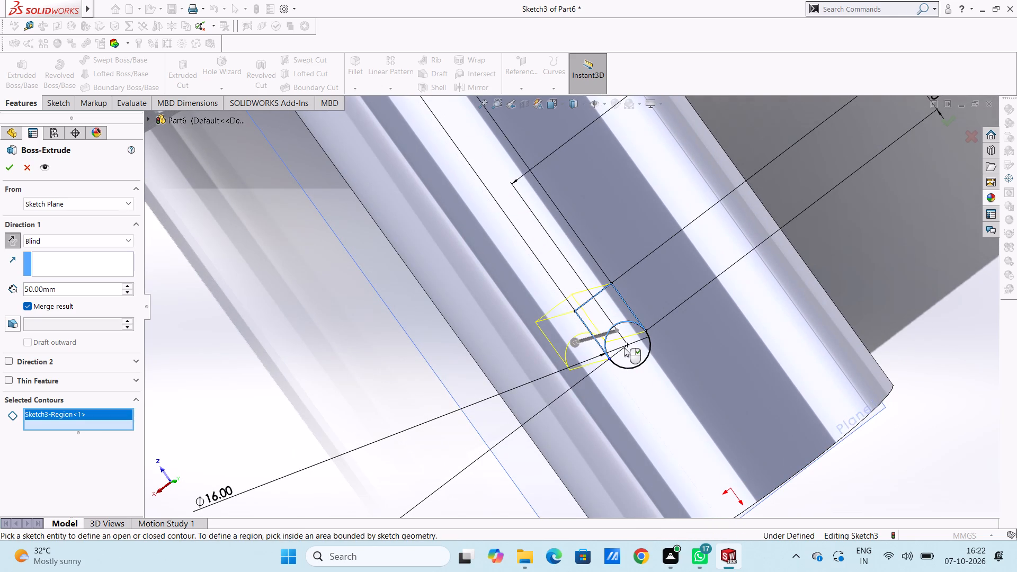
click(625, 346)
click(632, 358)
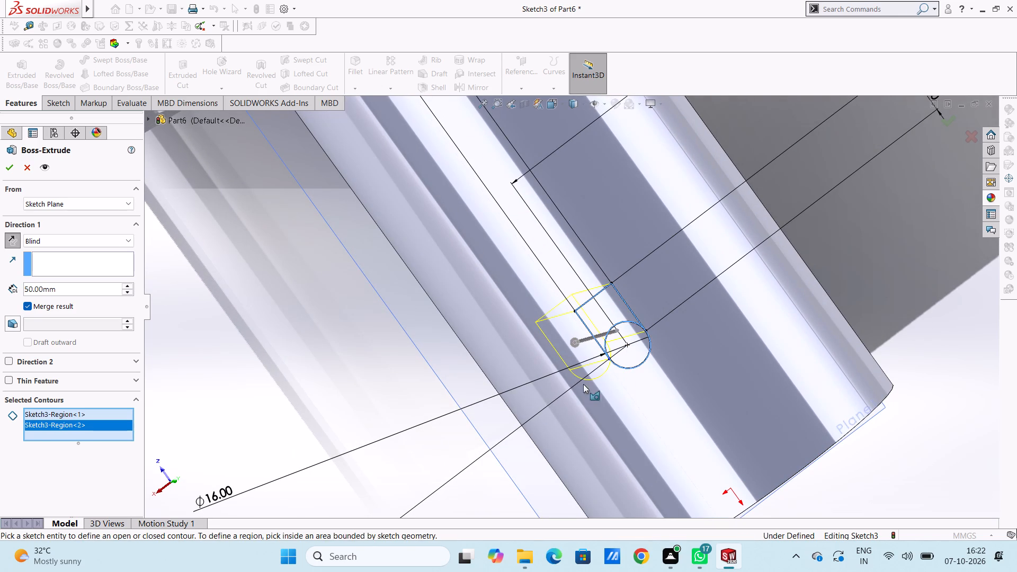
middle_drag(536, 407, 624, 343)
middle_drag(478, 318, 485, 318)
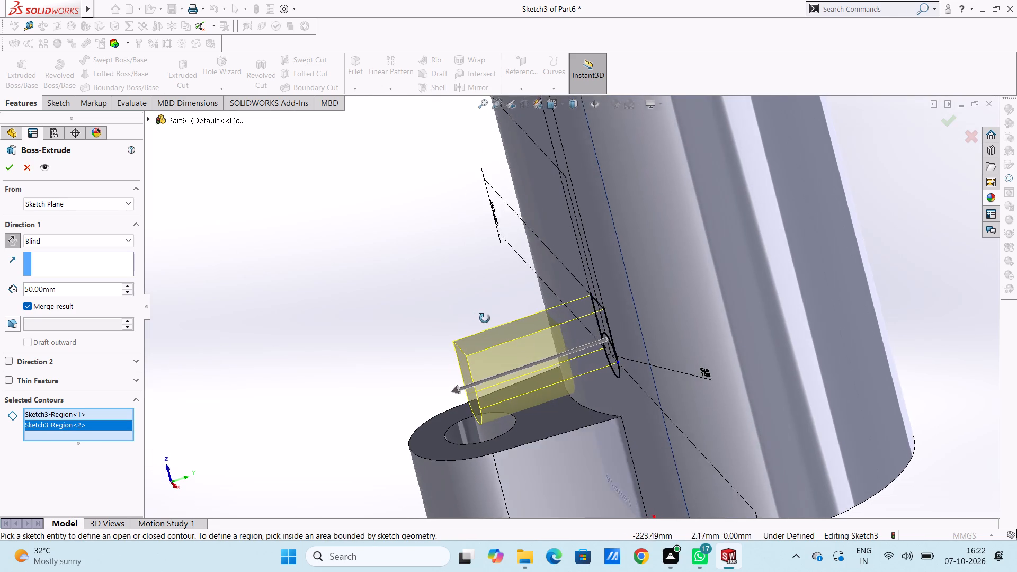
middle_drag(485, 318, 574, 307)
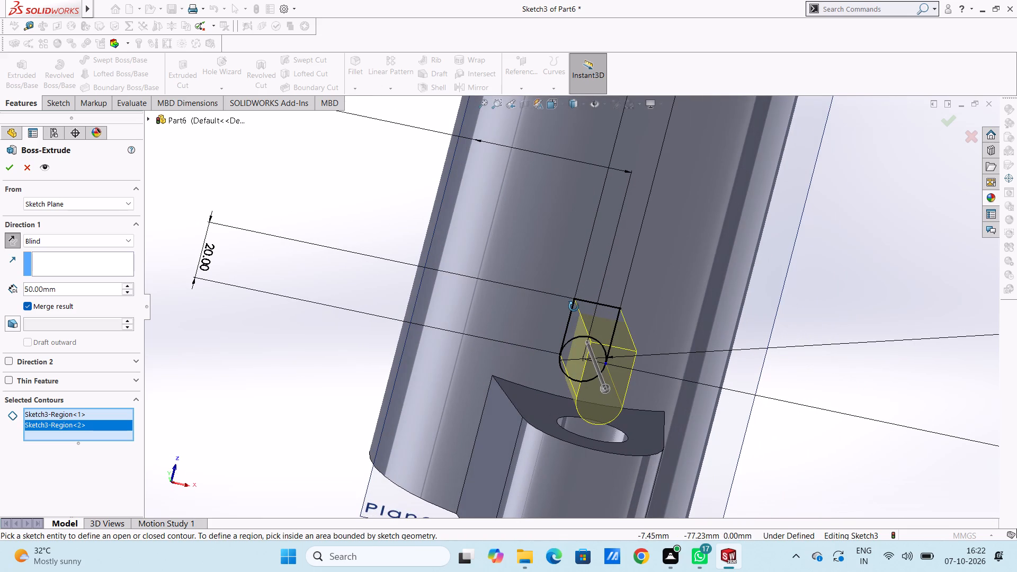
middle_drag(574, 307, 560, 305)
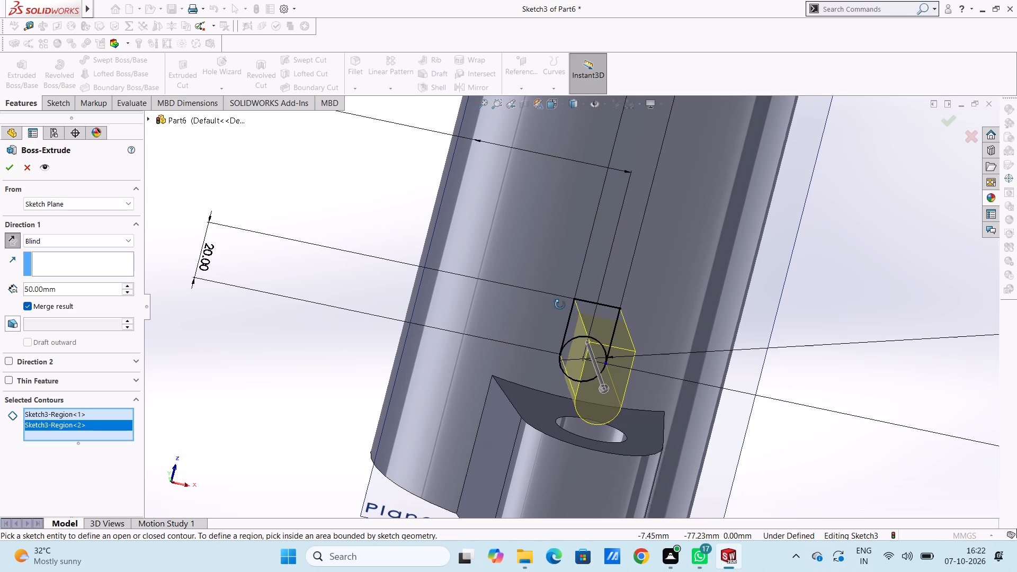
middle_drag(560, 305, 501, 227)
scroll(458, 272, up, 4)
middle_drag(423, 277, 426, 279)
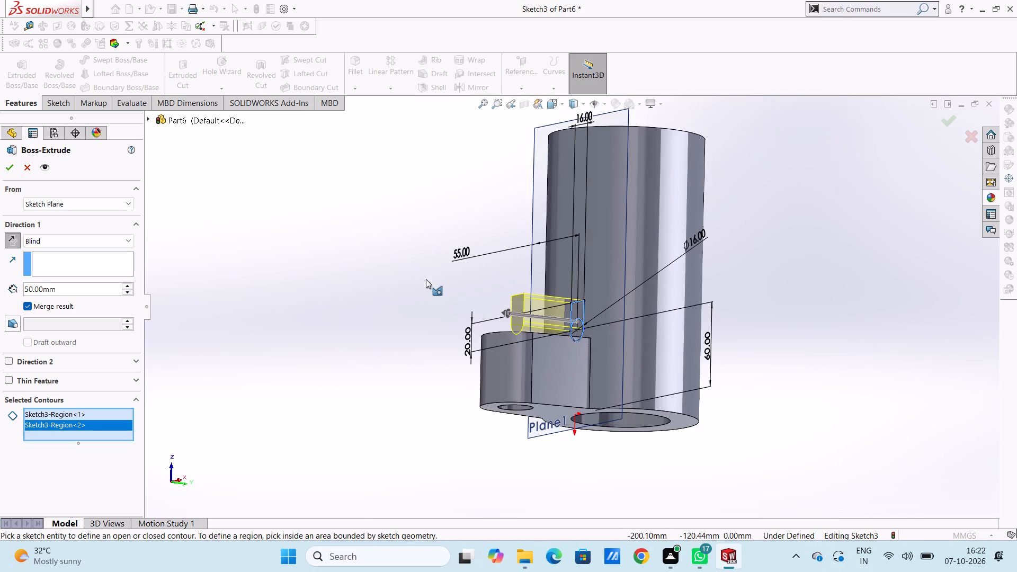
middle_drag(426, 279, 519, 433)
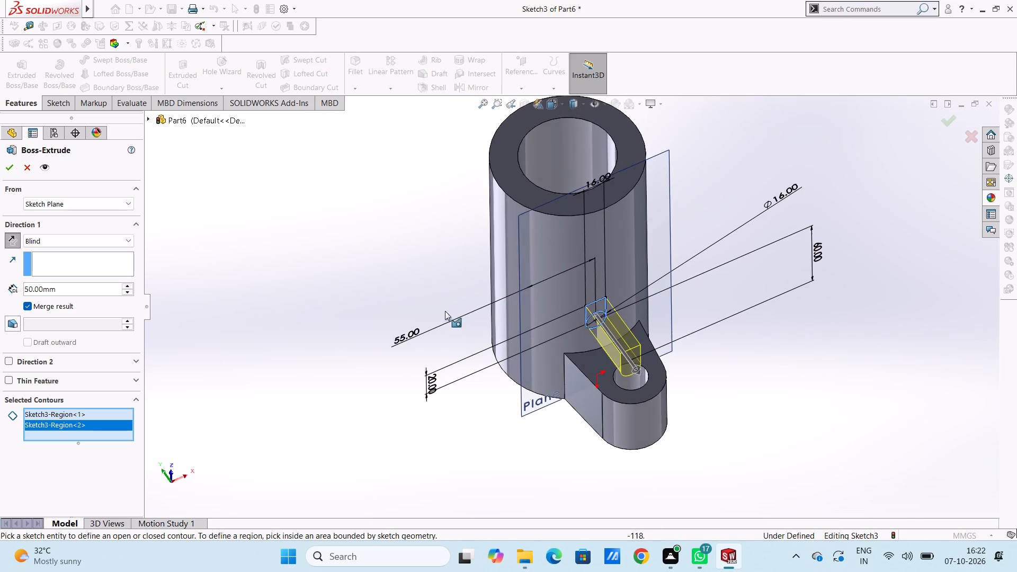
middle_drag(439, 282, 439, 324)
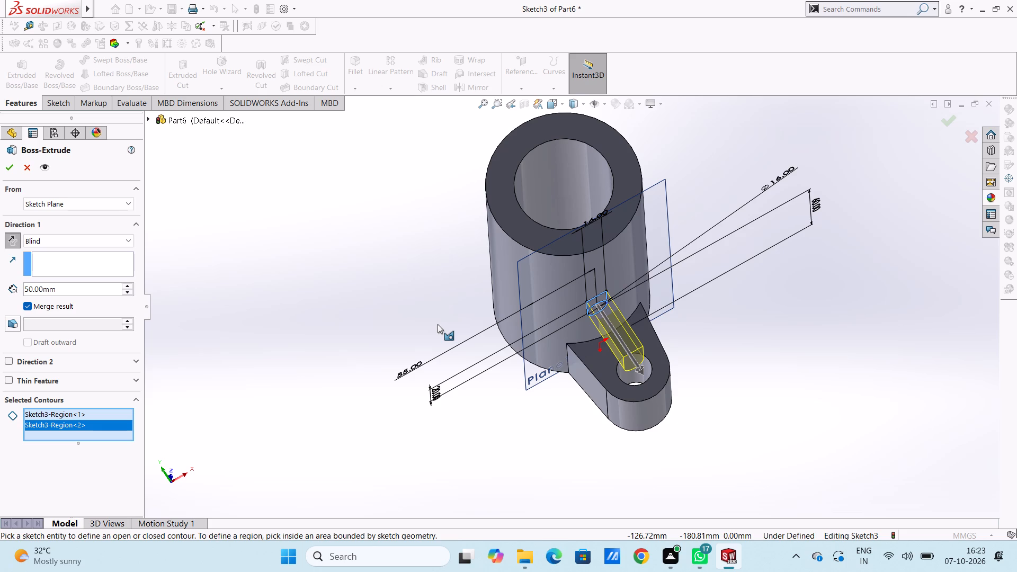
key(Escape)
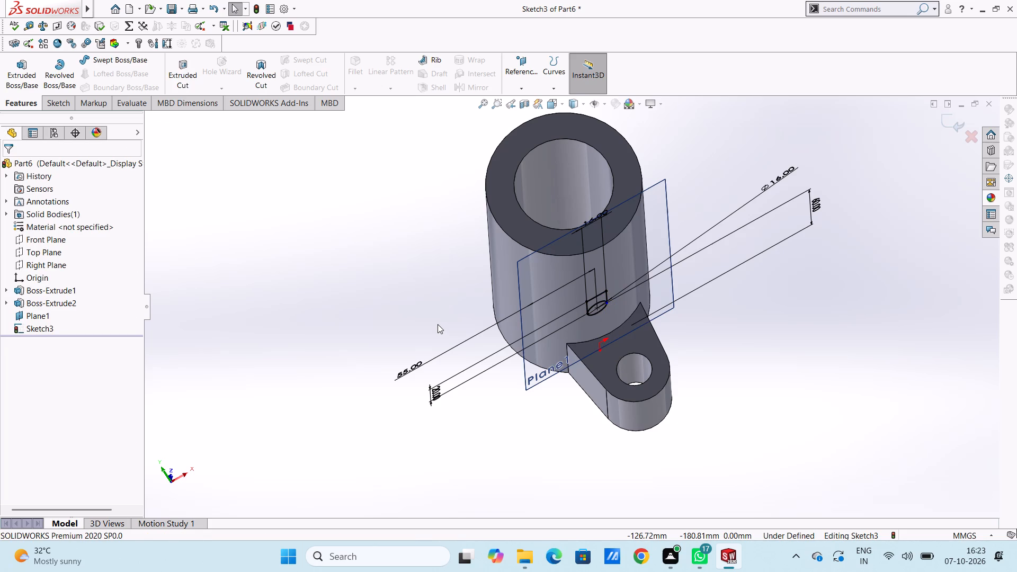
Delete the rectangle's three remaining lines from the offset-plane sketch, keeping only the 16 mm circle.
key(ctrl+6)
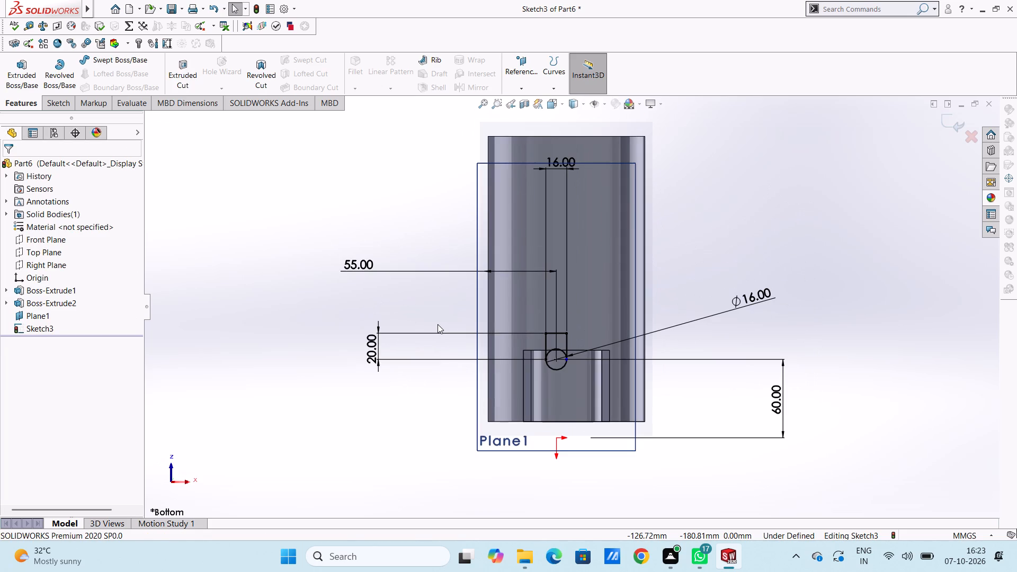
click(316, 283)
scroll(603, 335, down, 4)
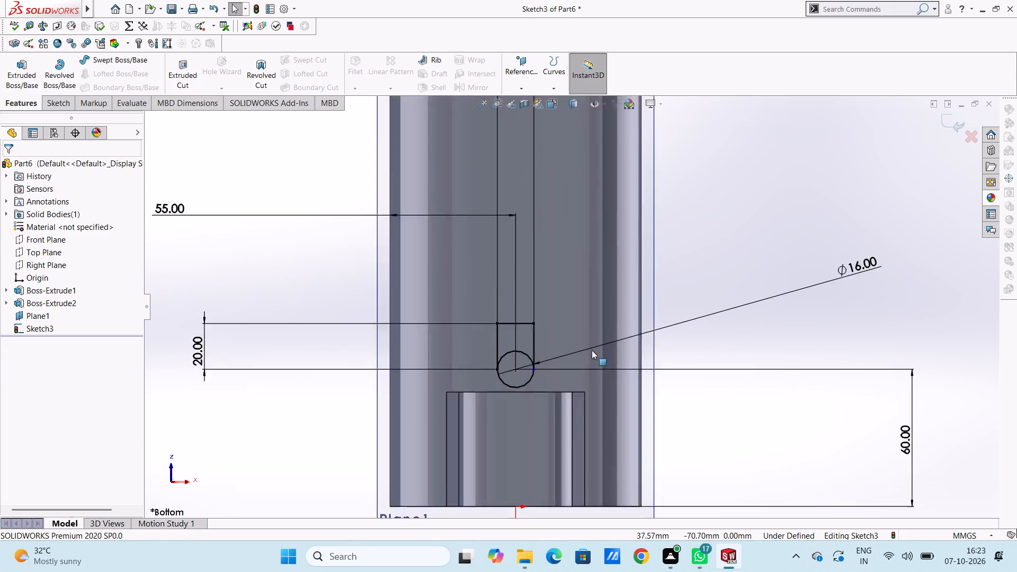
scroll(592, 350, down, 2)
scroll(423, 404, up, 5)
scroll(506, 377, down, 5)
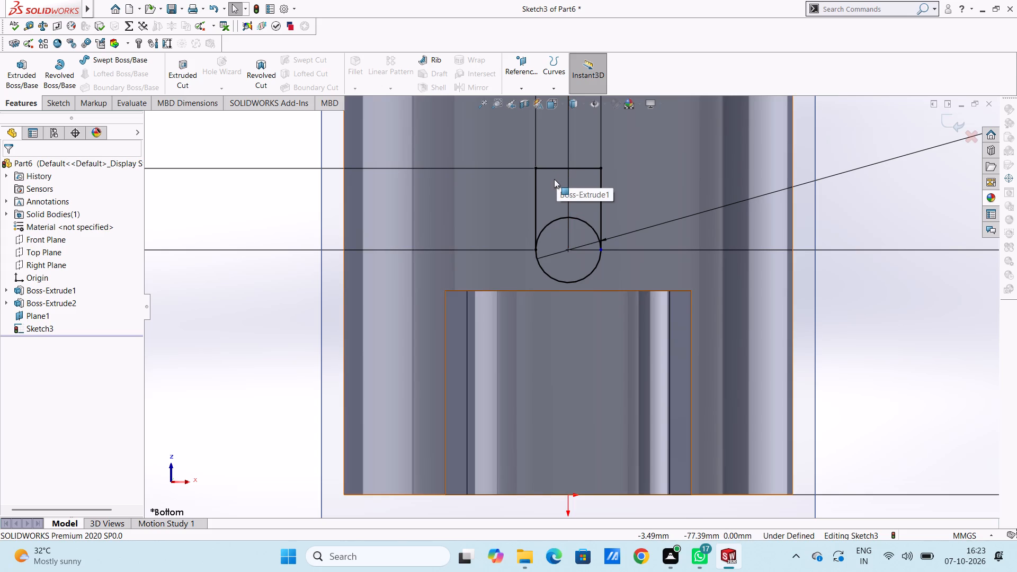
click(554, 168)
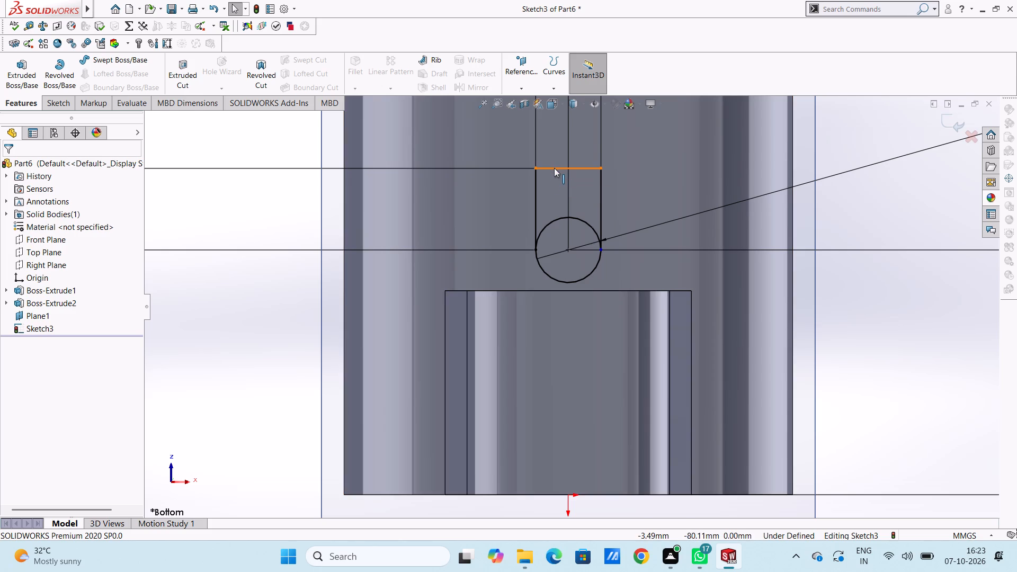
ctrl+click(536, 192)
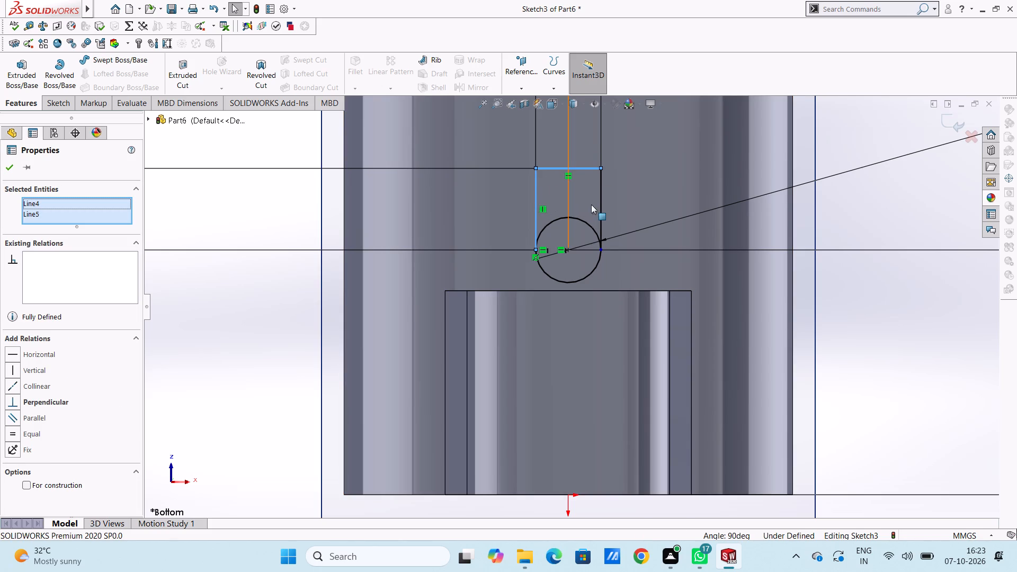
ctrl+click(604, 209)
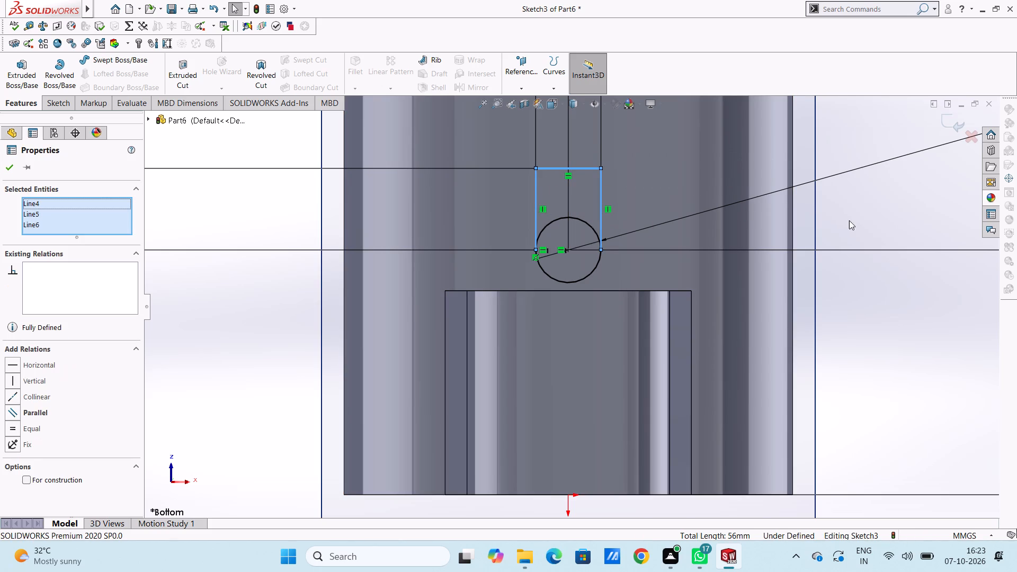
right_click(882, 225)
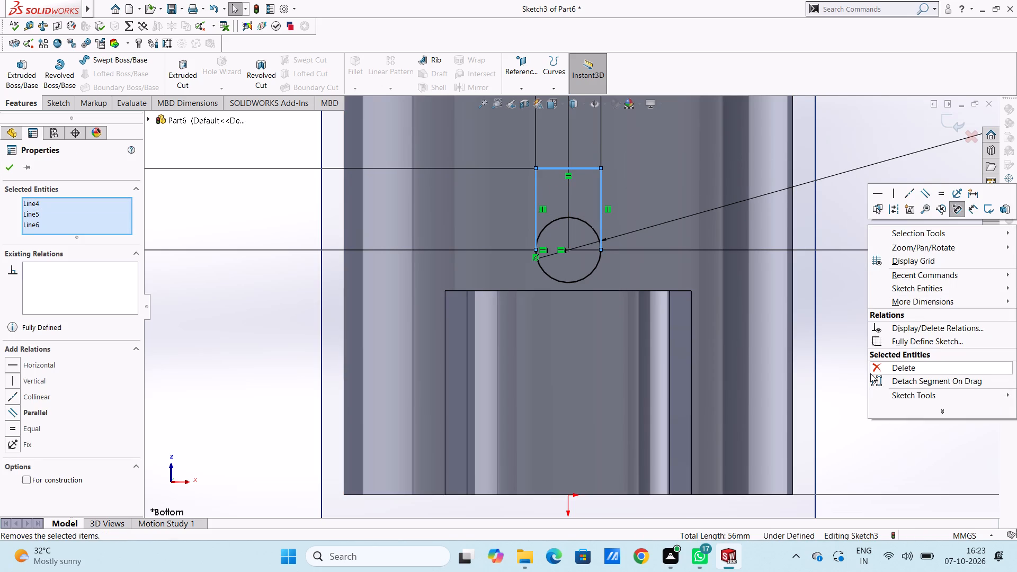
click(872, 370)
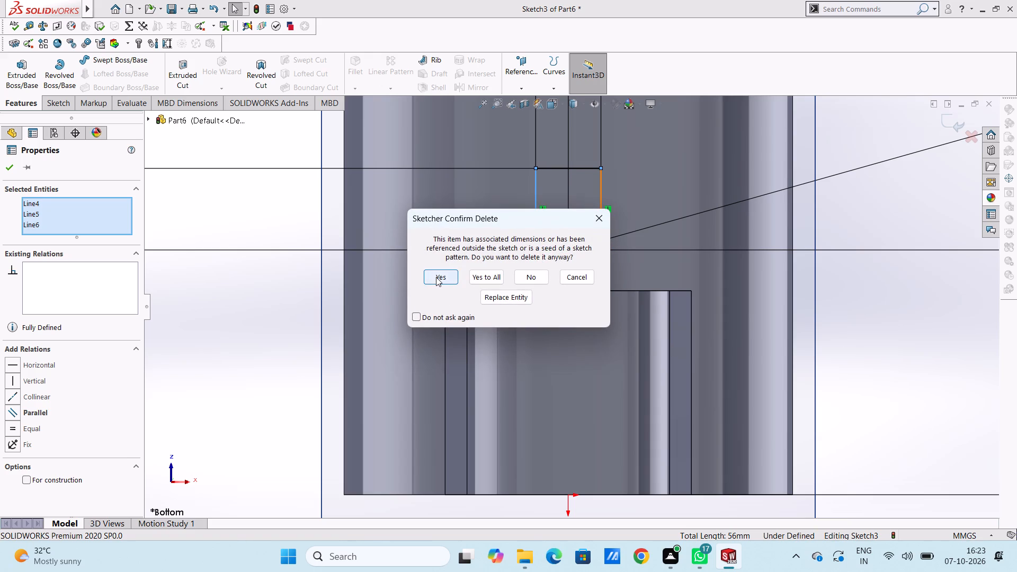
click(436, 277)
click(436, 277)
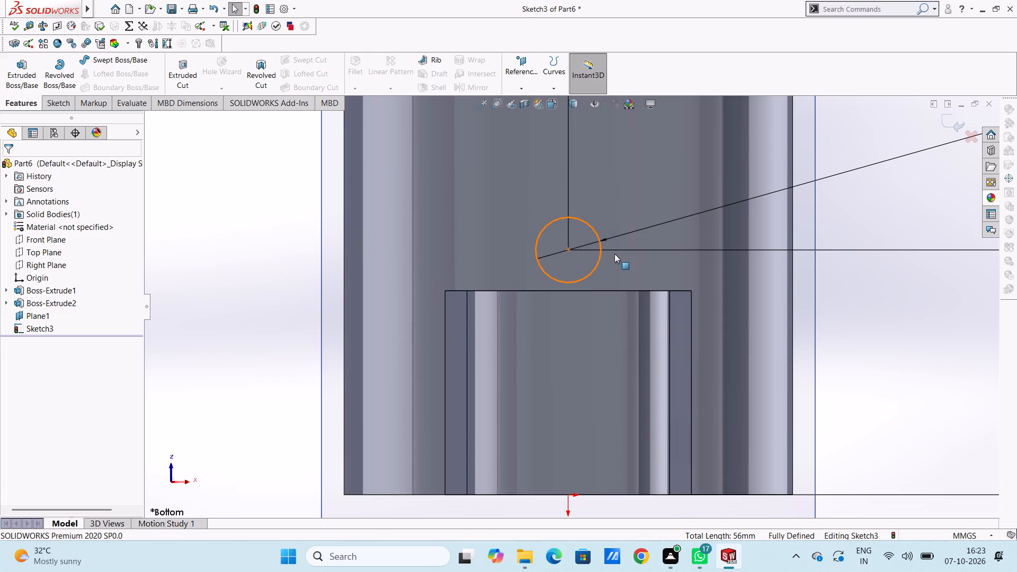
Draw a circle of 20 mm radius concentric with the 16 mm circle on the offset plane.
scroll(464, 257, up, 3)
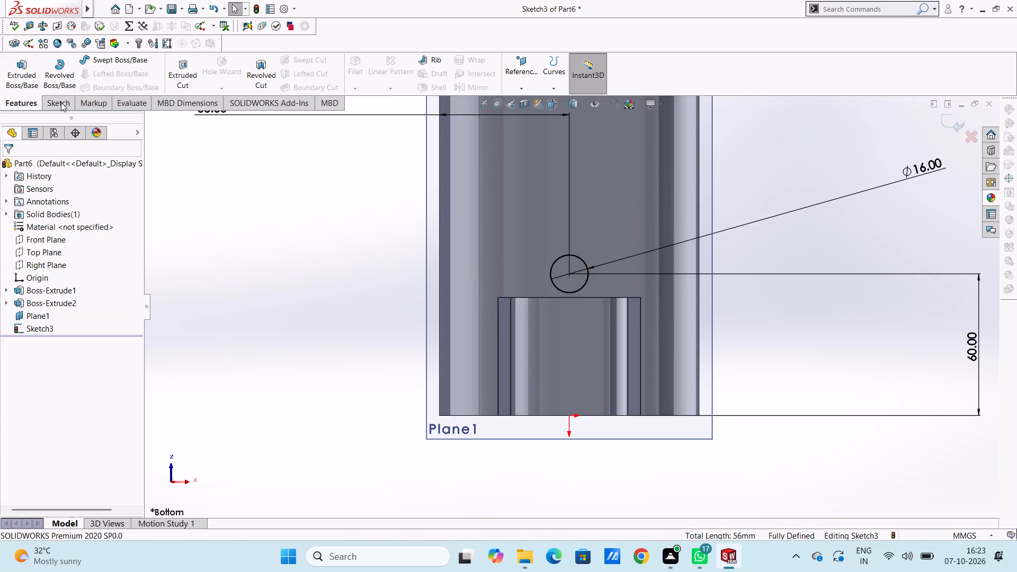
click(61, 102)
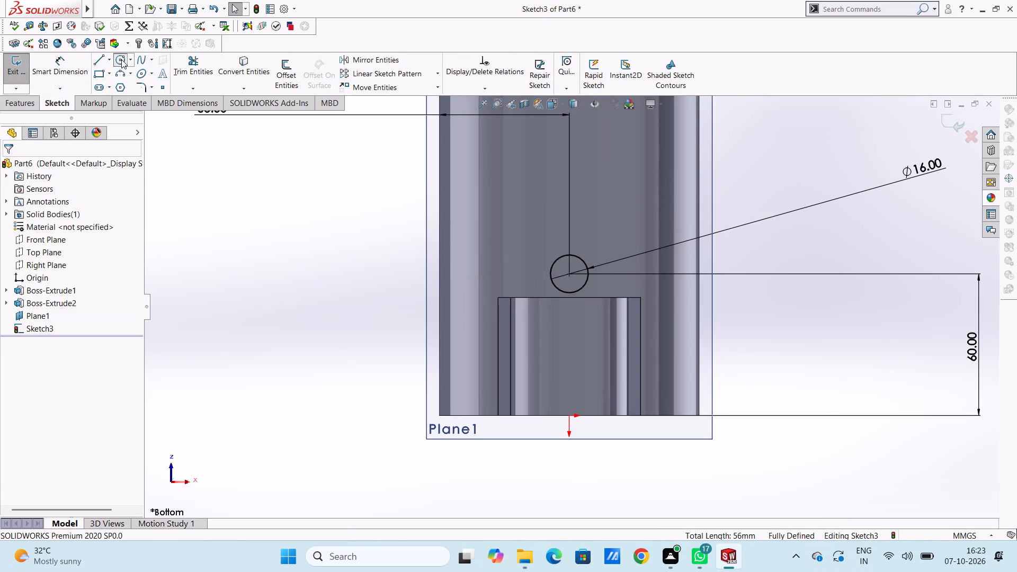
click(121, 59)
click(569, 276)
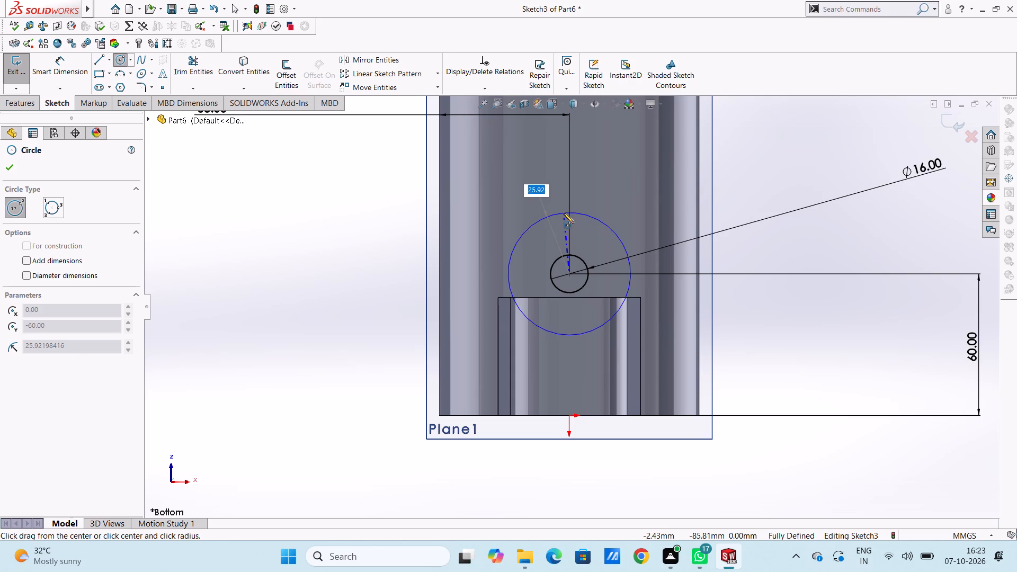
text(20)
key(Return)
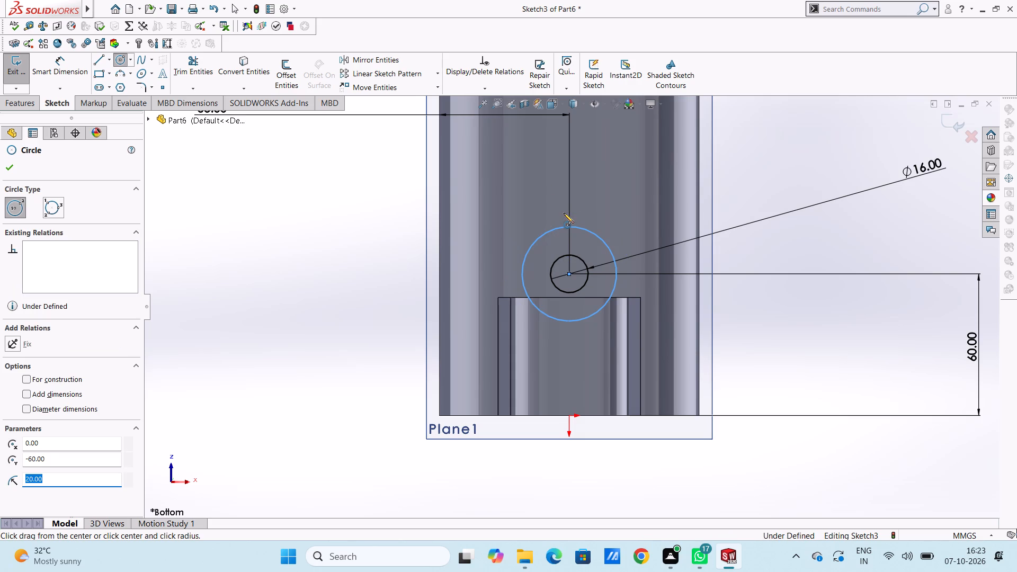
click(15, 173)
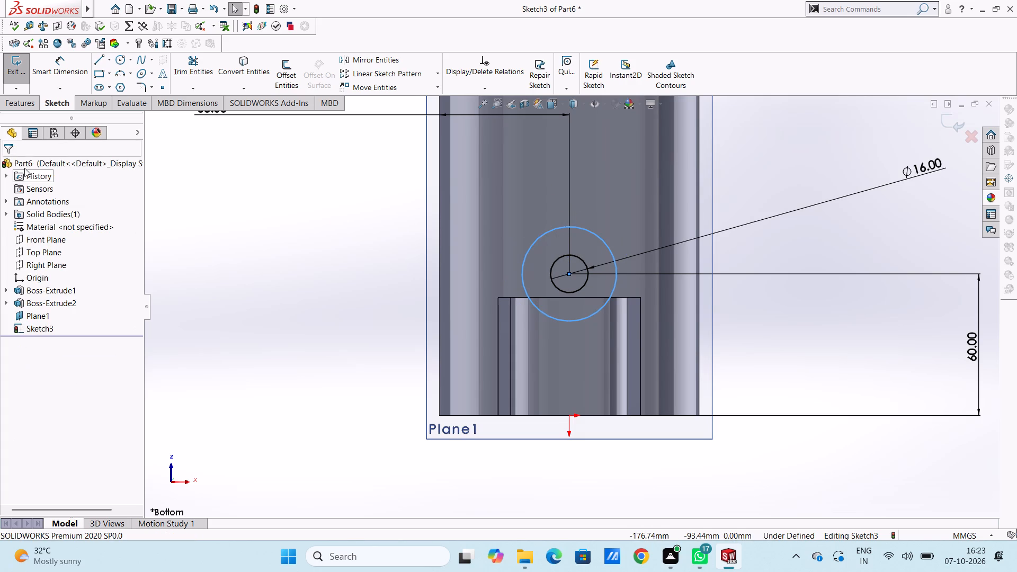
Dimension the diameter of the larger circle around the 16 mm circle.
click(79, 66)
click(523, 271)
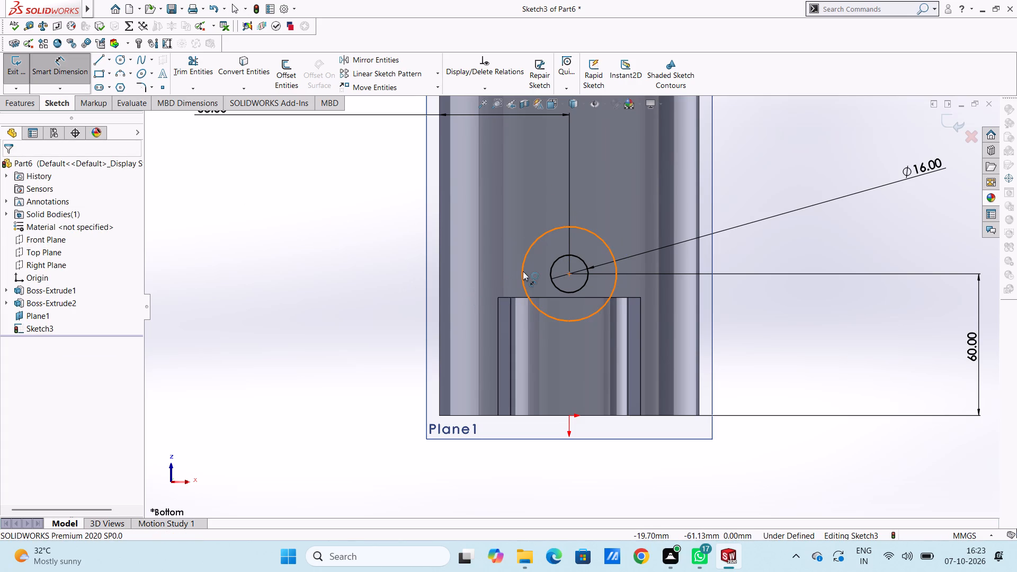
click(250, 383)
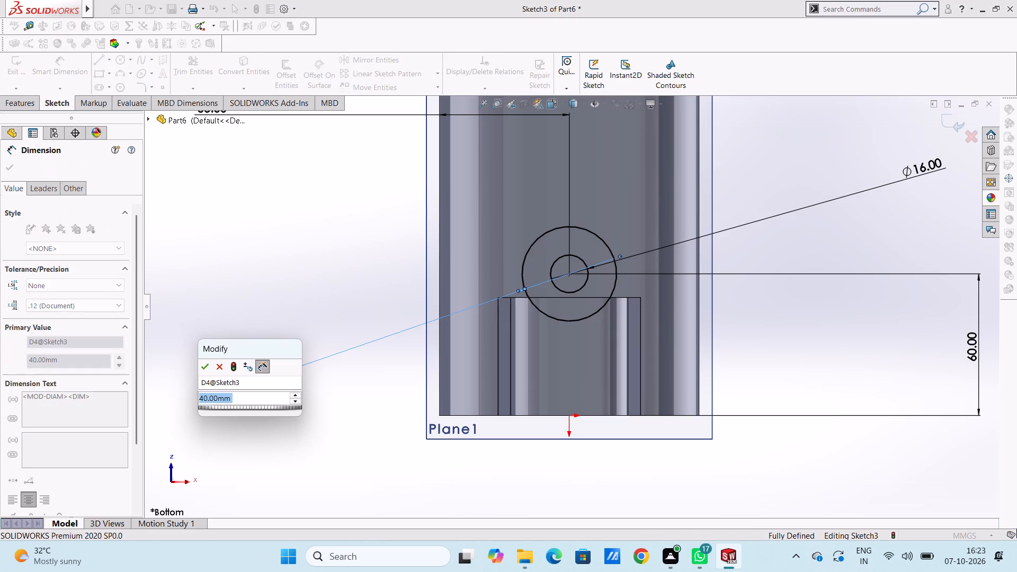
click(206, 372)
click(253, 324)
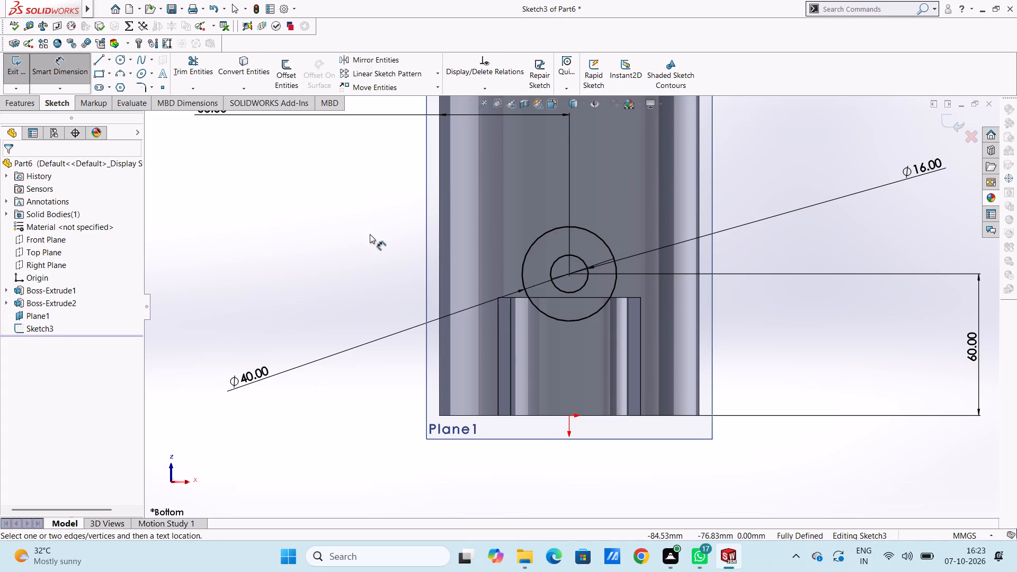
Start a boss extrusion of the 40/16 mm ring sketch on the offset plane and reverse its direction away from the cylinder.
scroll(370, 234, up, 3)
middle_drag(417, 242, 420, 358)
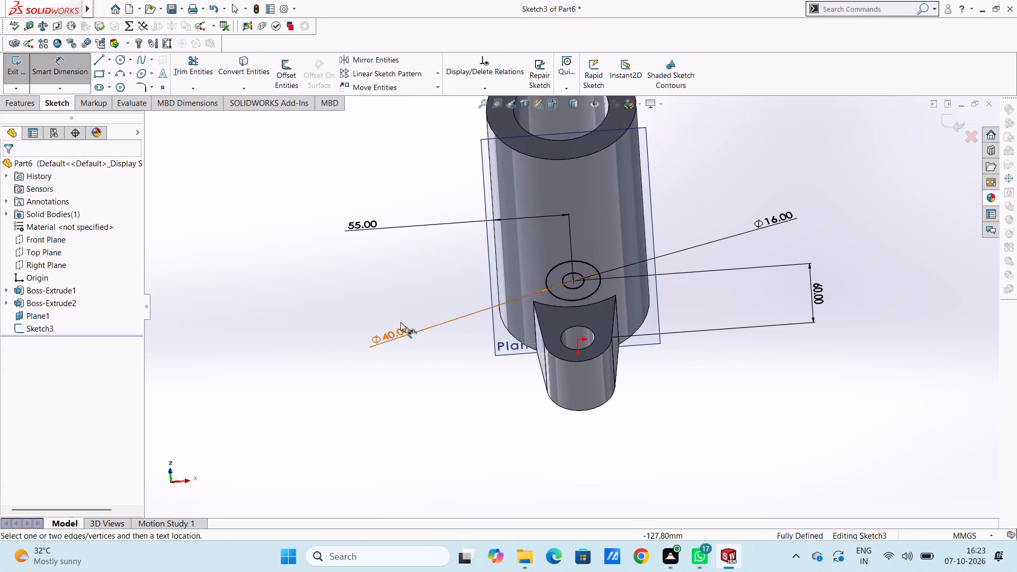
middle_drag(396, 275, 366, 394)
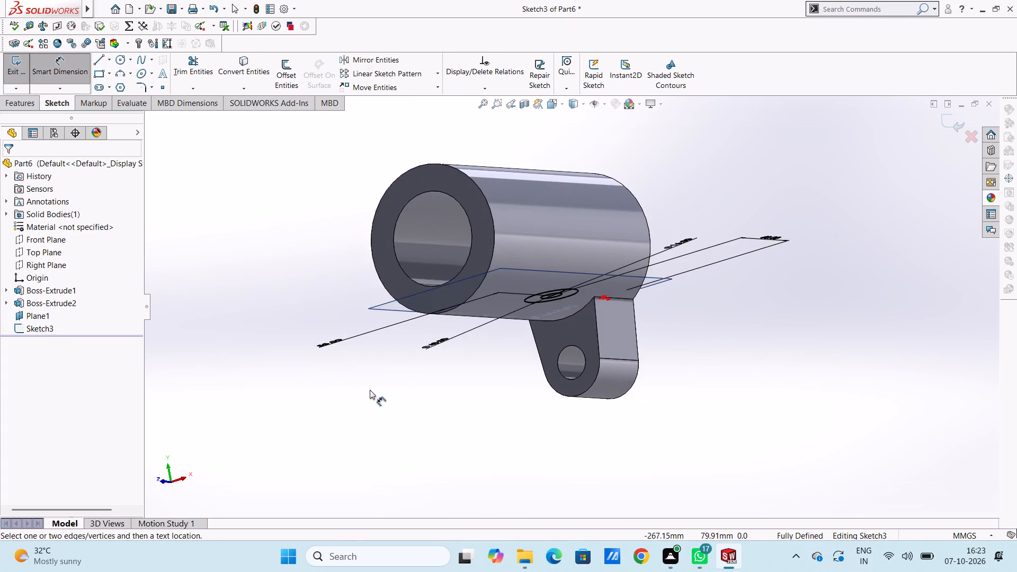
scroll(381, 355, up, 4)
middle_drag(389, 331, 355, 234)
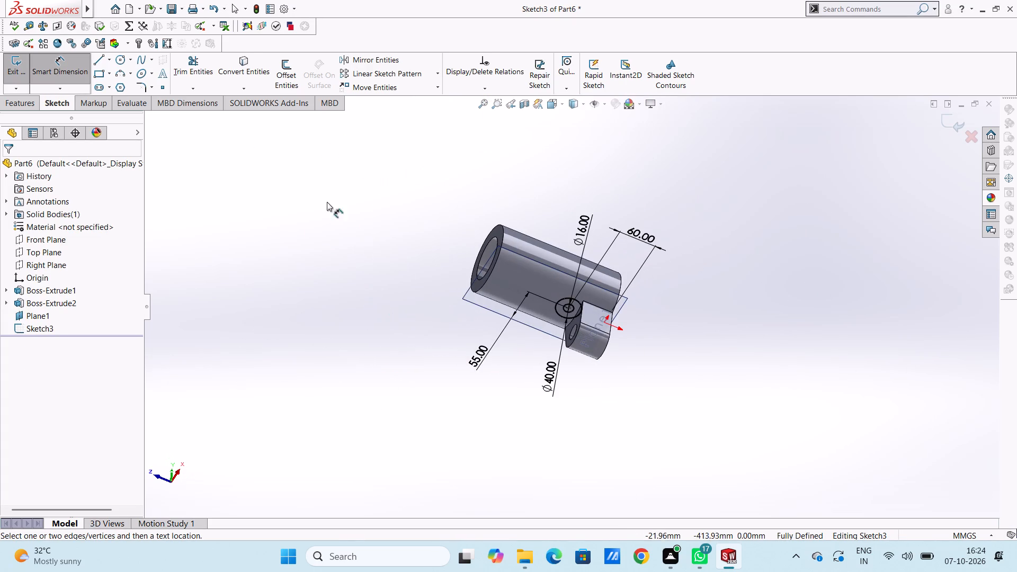
click(24, 106)
click(19, 73)
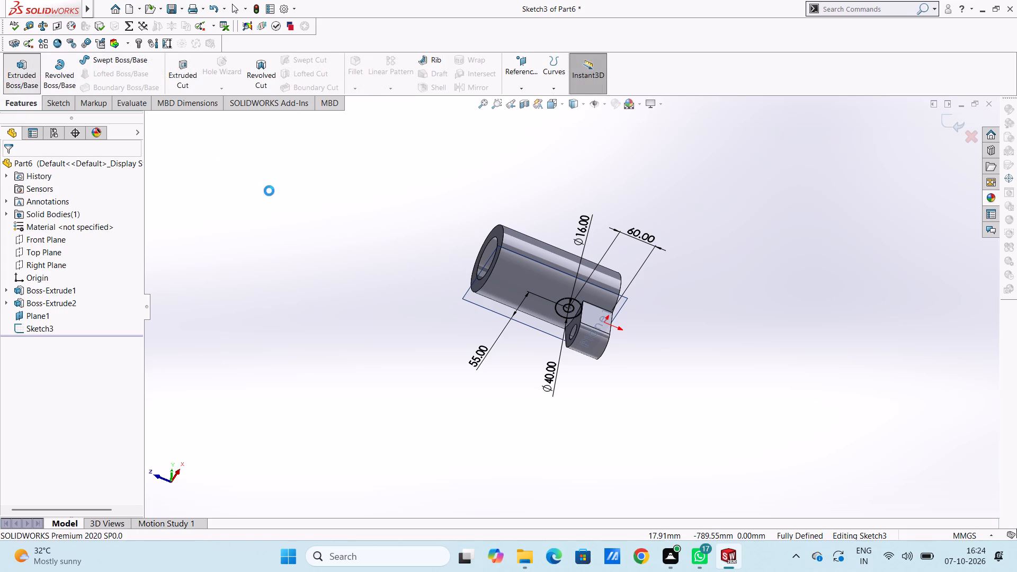
middle_drag(343, 237, 382, 436)
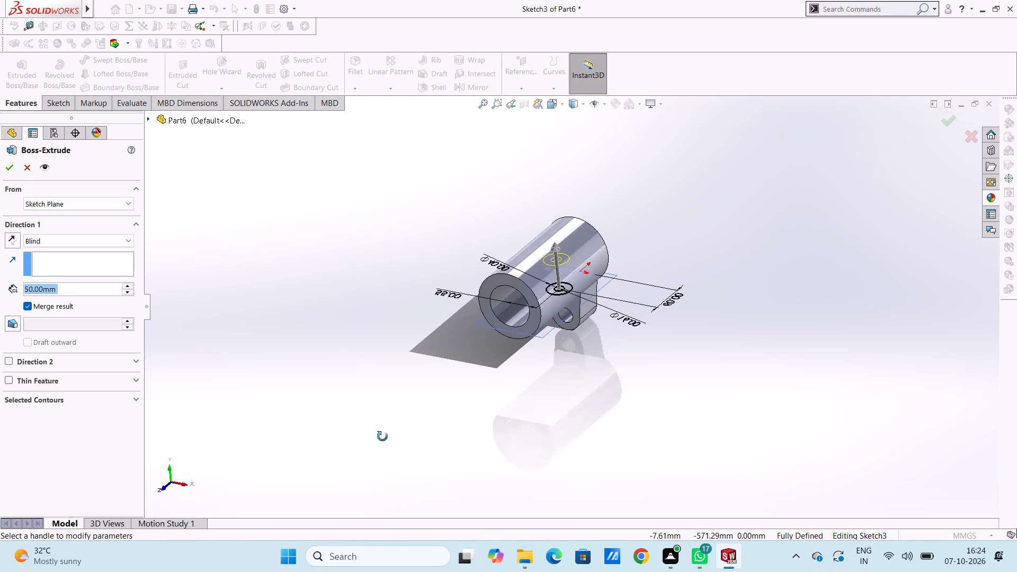
middle_drag(382, 436, 382, 437)
middle_drag(383, 339, 340, 278)
click(6, 238)
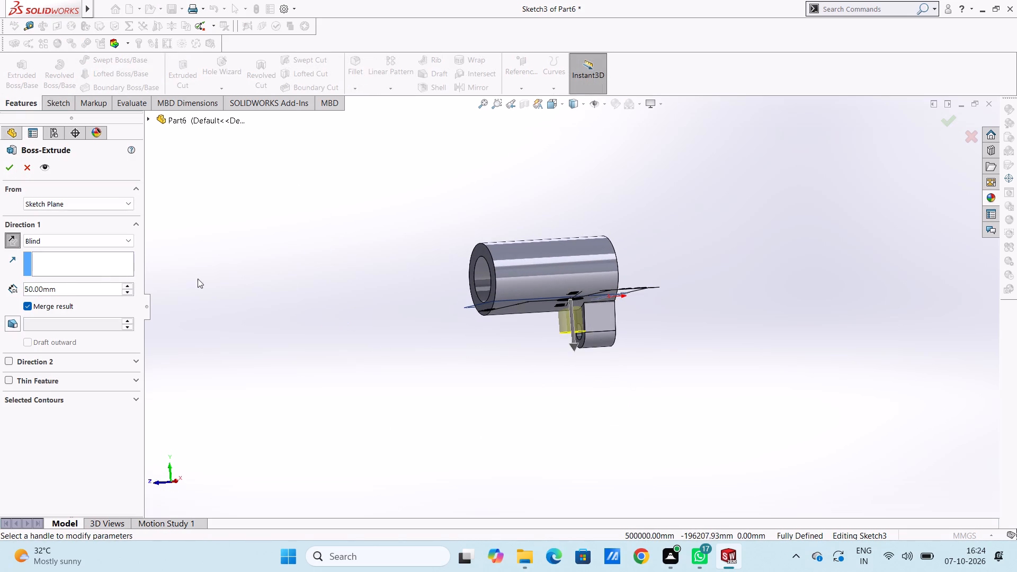
Set the blind depth of the ring boss extrusion to 25 mm.
middle_drag(276, 291, 245, 249)
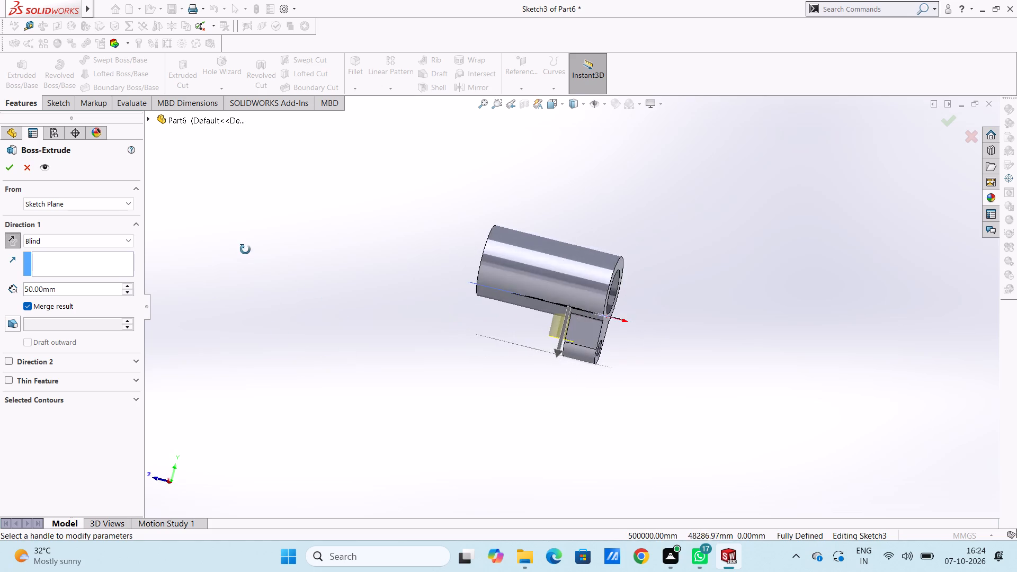
middle_drag(245, 249, 306, 278)
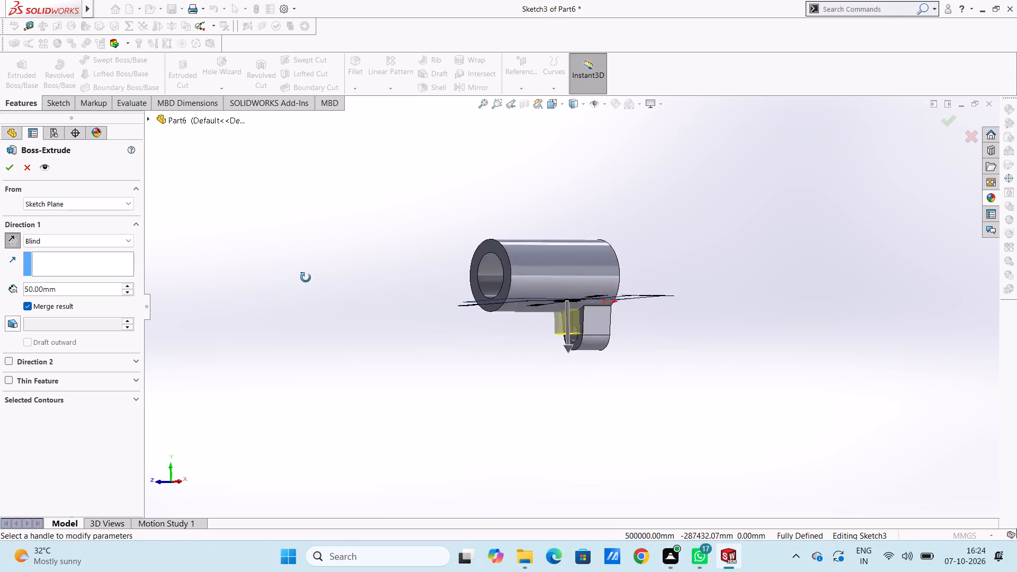
middle_drag(306, 278, 276, 289)
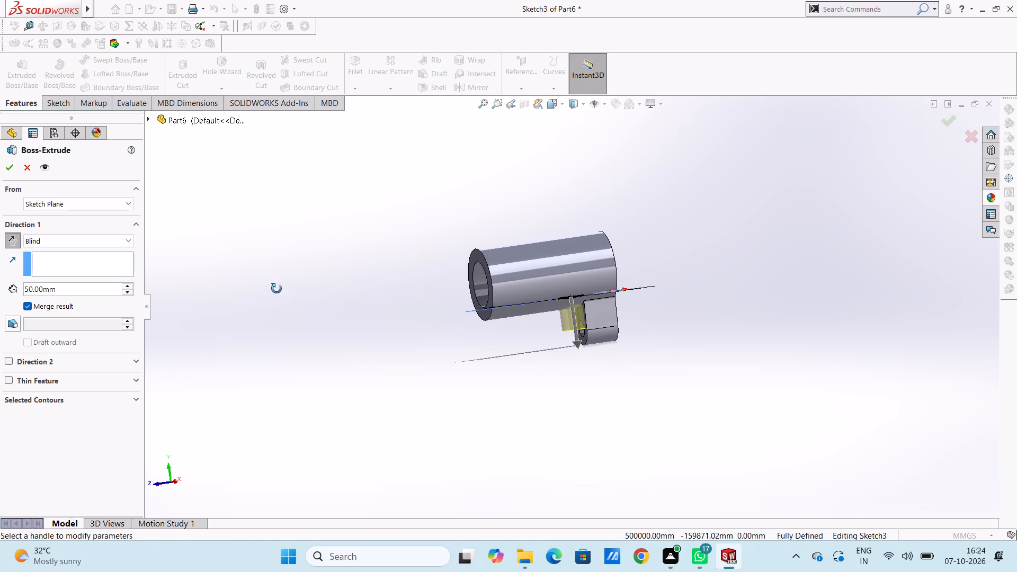
middle_drag(276, 289, 302, 290)
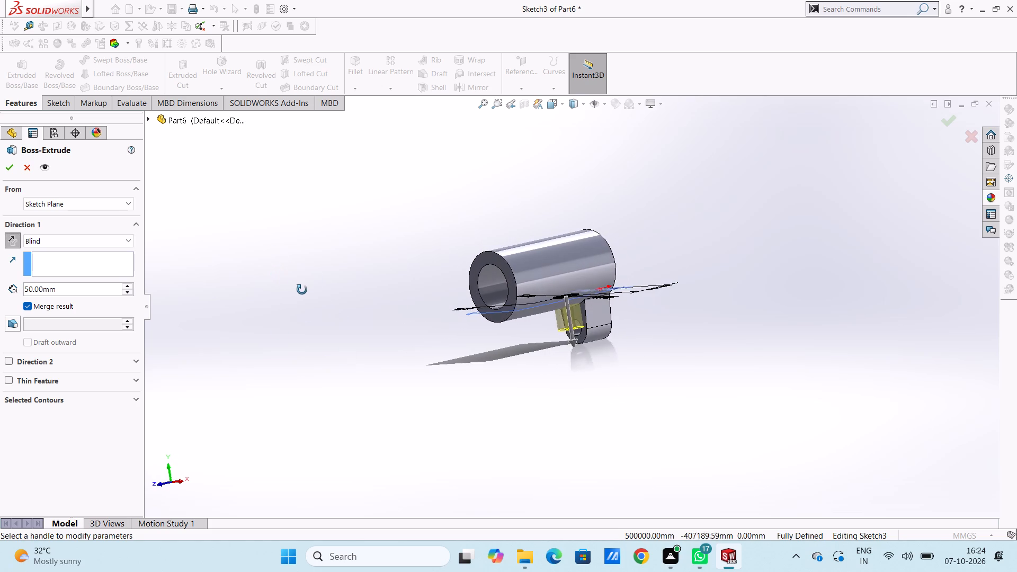
middle_drag(302, 290, 290, 291)
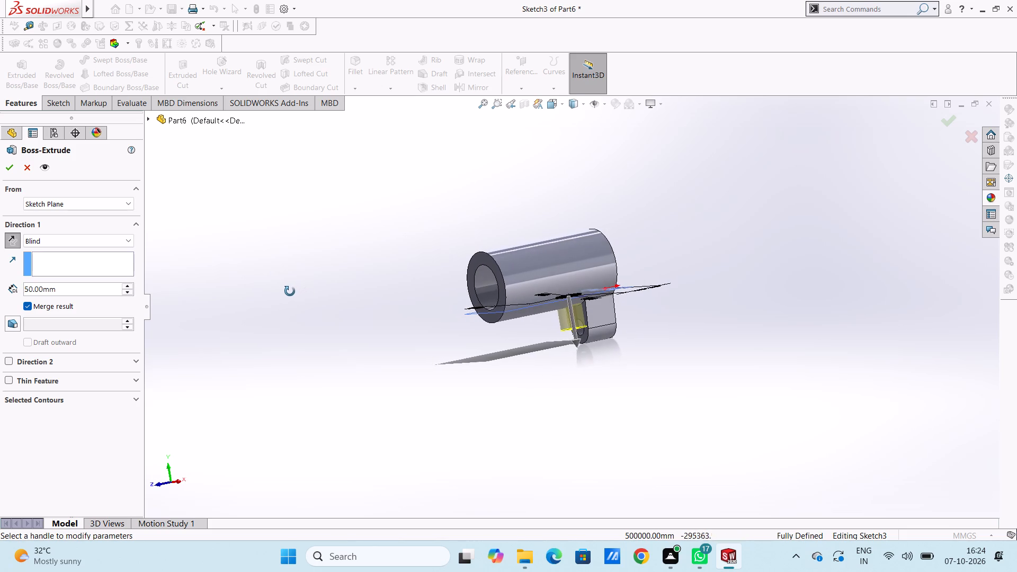
middle_drag(290, 291, 298, 287)
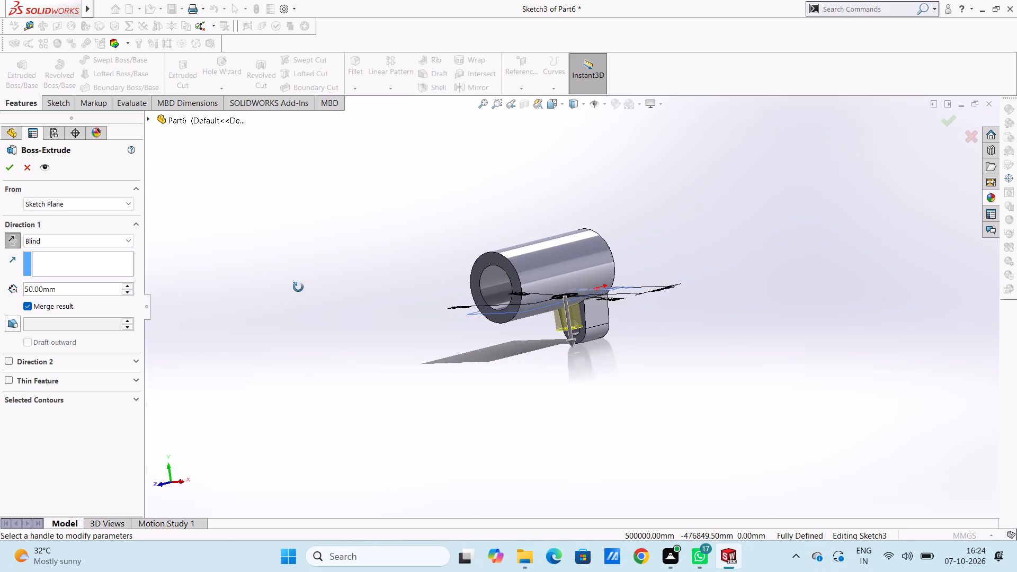
middle_drag(298, 287, 297, 287)
middle_click(297, 287)
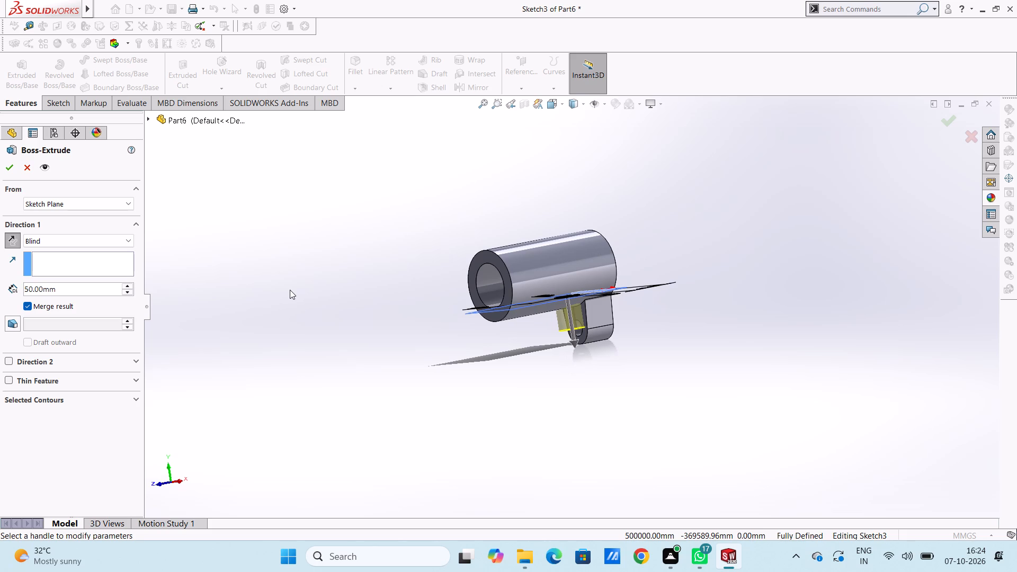
double_click(79, 290)
text(25)
key(Return)
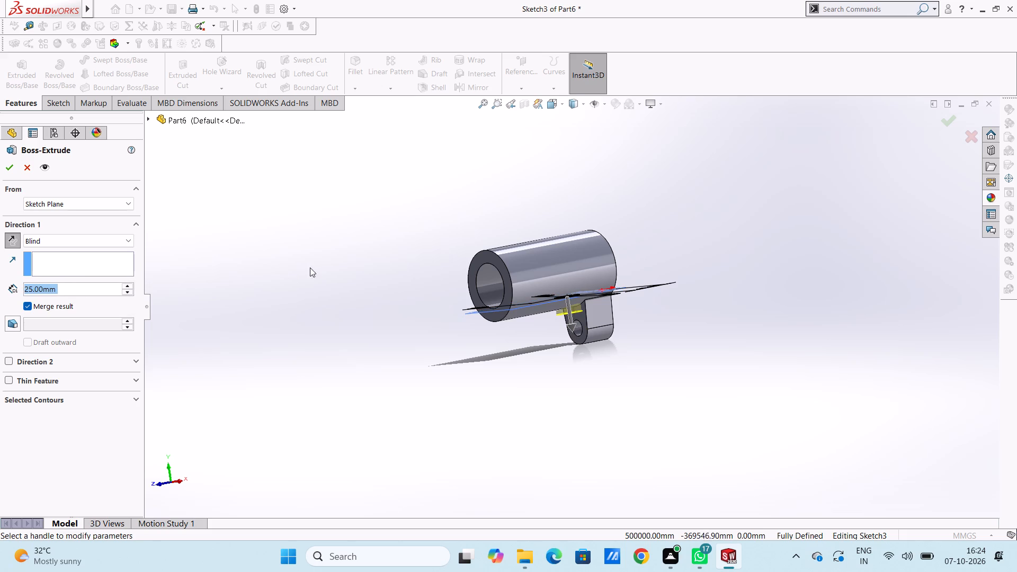
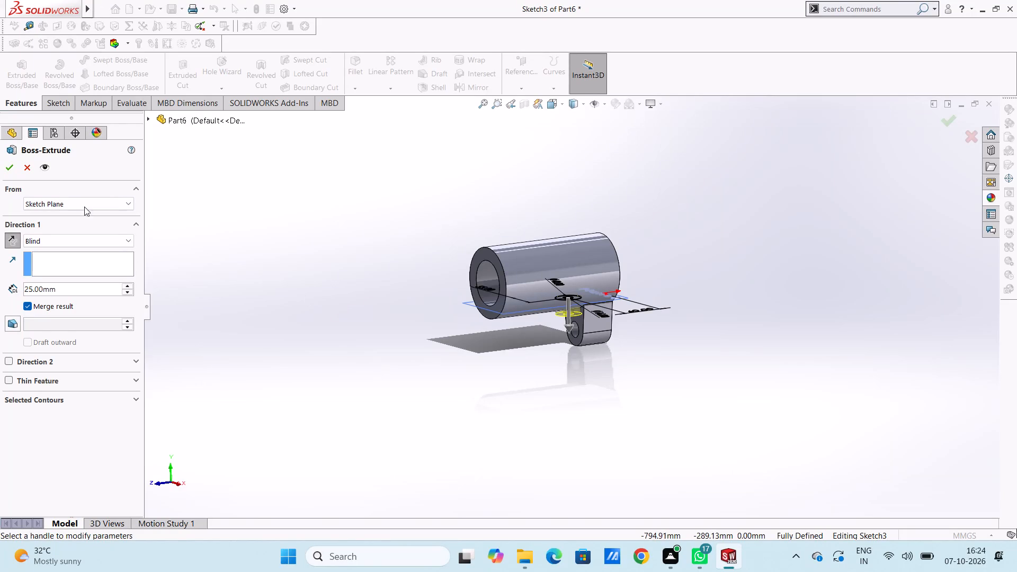
Complete the ring boss extrusion on the offset plane.
click(6, 168)
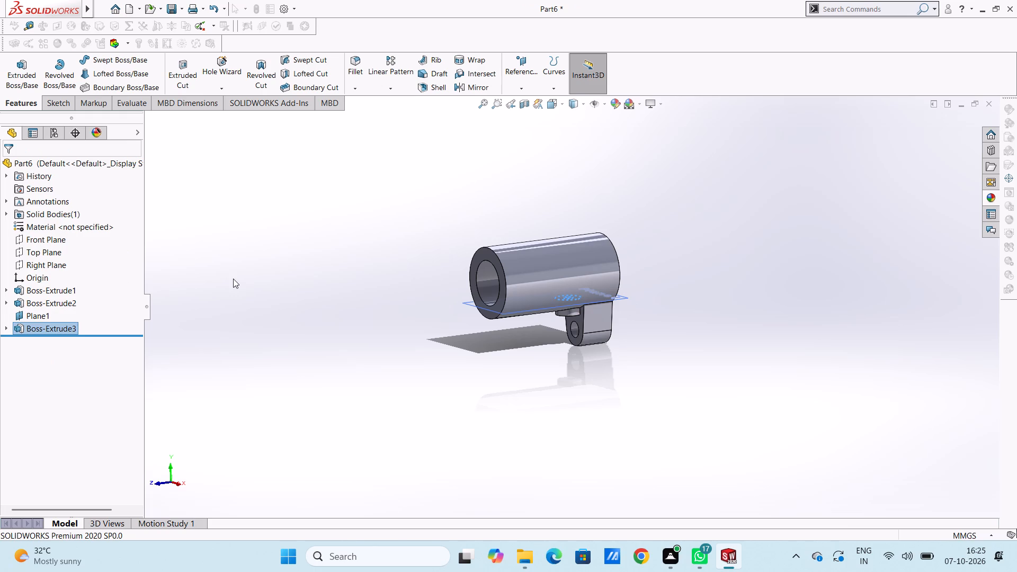
Hide the offset plane Plane1.
click(233, 279)
middle_drag(414, 346, 488, 253)
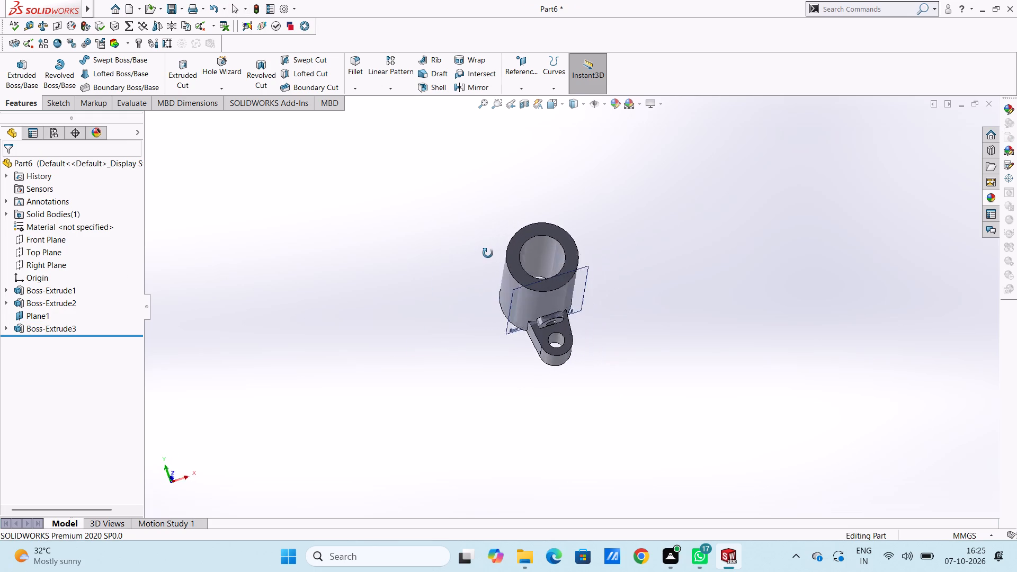
middle_drag(488, 253, 444, 277)
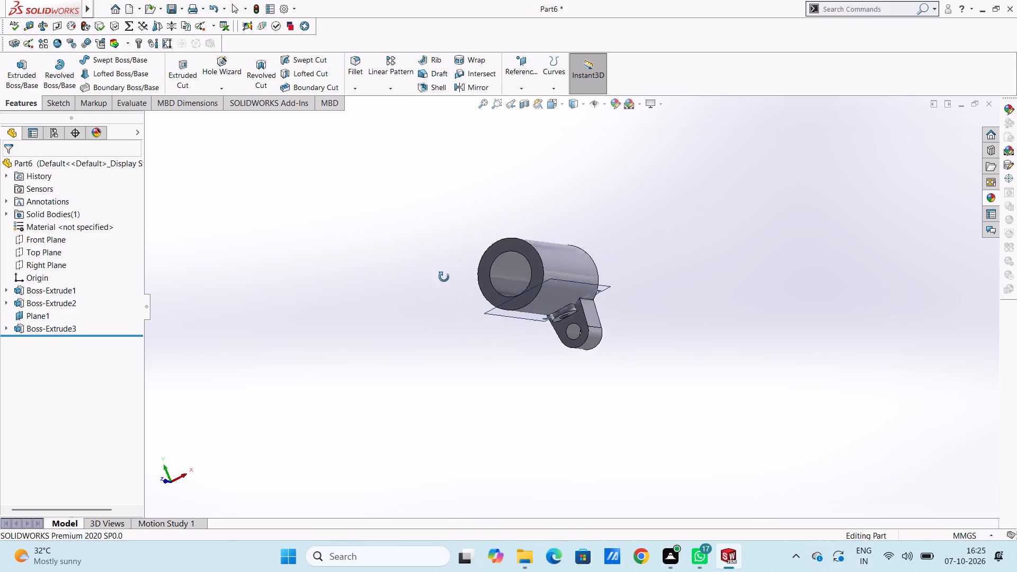
middle_drag(444, 277, 425, 351)
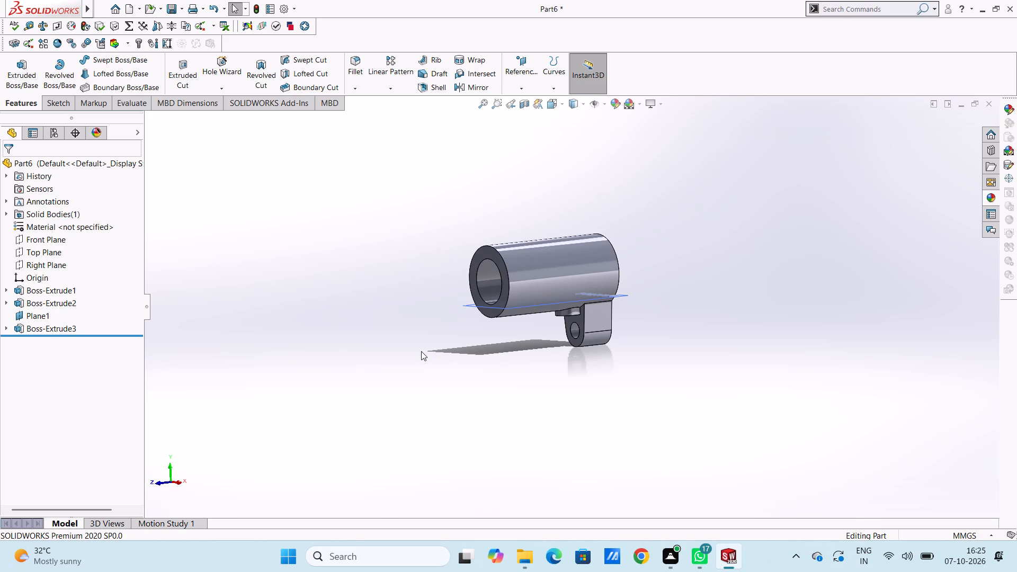
click(49, 317)
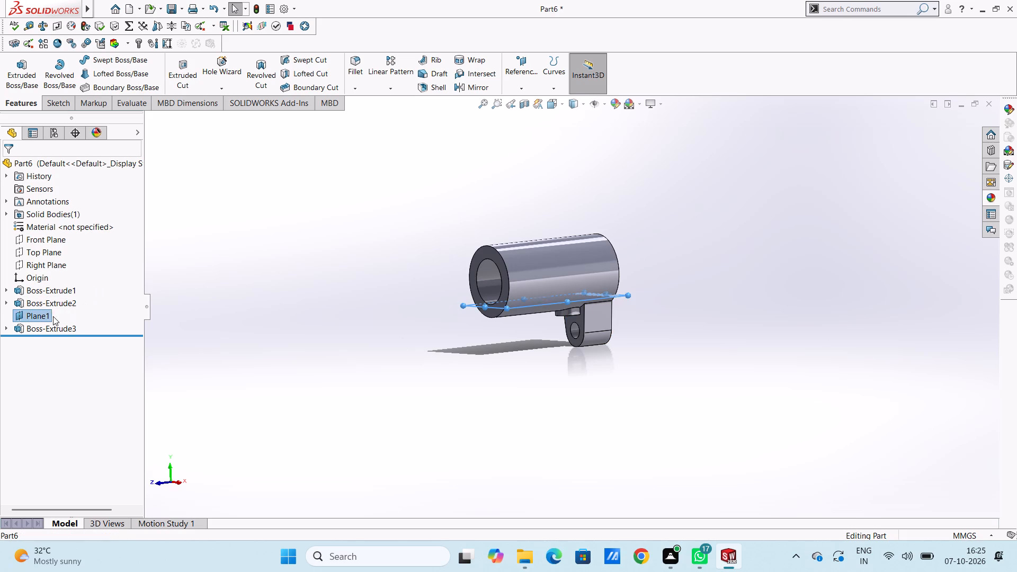
click(77, 303)
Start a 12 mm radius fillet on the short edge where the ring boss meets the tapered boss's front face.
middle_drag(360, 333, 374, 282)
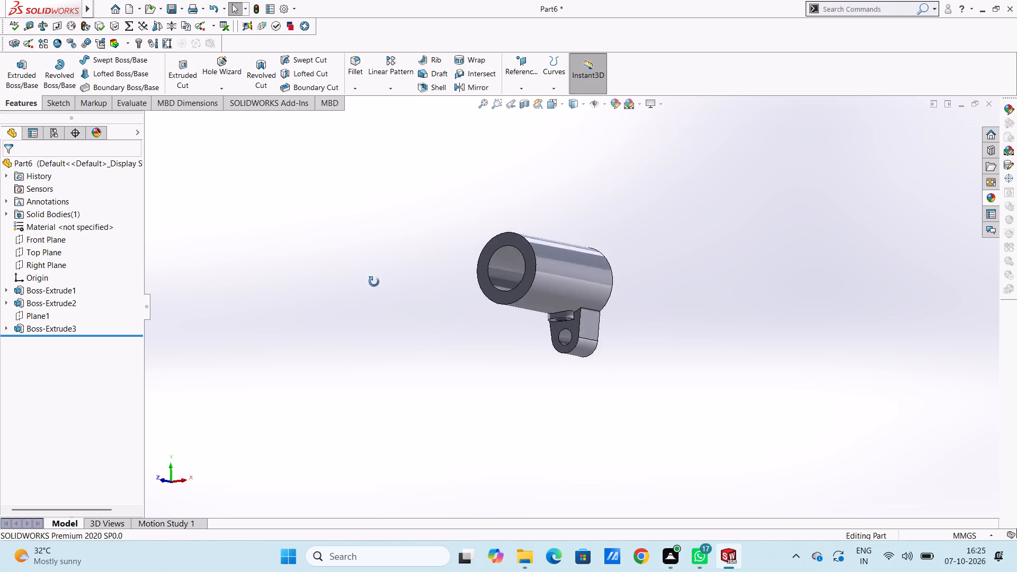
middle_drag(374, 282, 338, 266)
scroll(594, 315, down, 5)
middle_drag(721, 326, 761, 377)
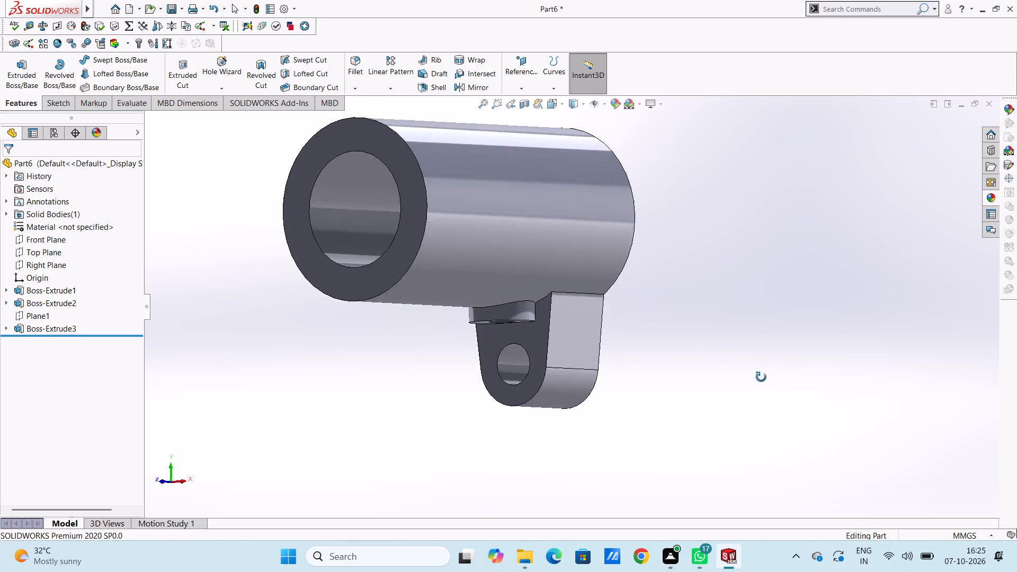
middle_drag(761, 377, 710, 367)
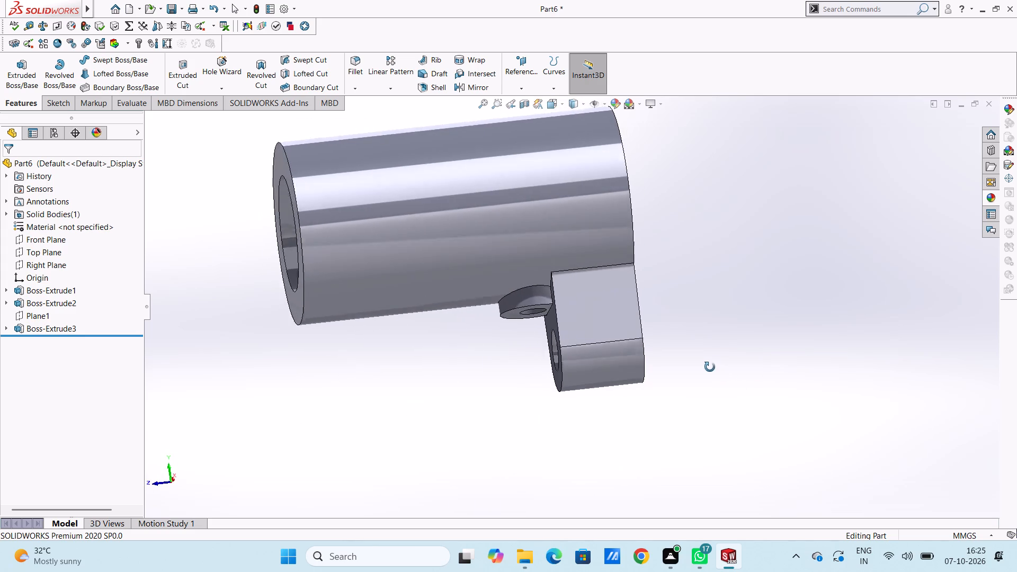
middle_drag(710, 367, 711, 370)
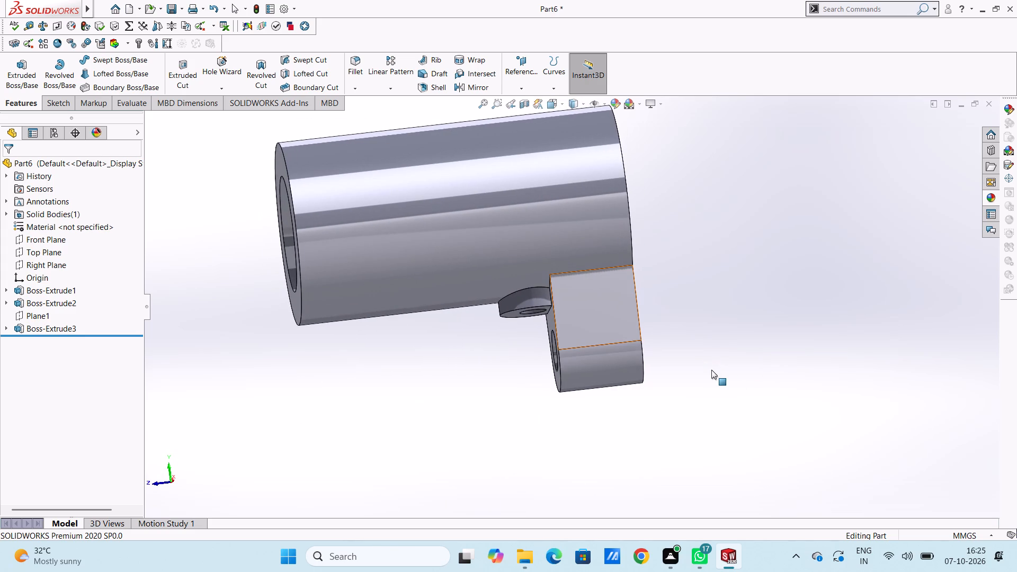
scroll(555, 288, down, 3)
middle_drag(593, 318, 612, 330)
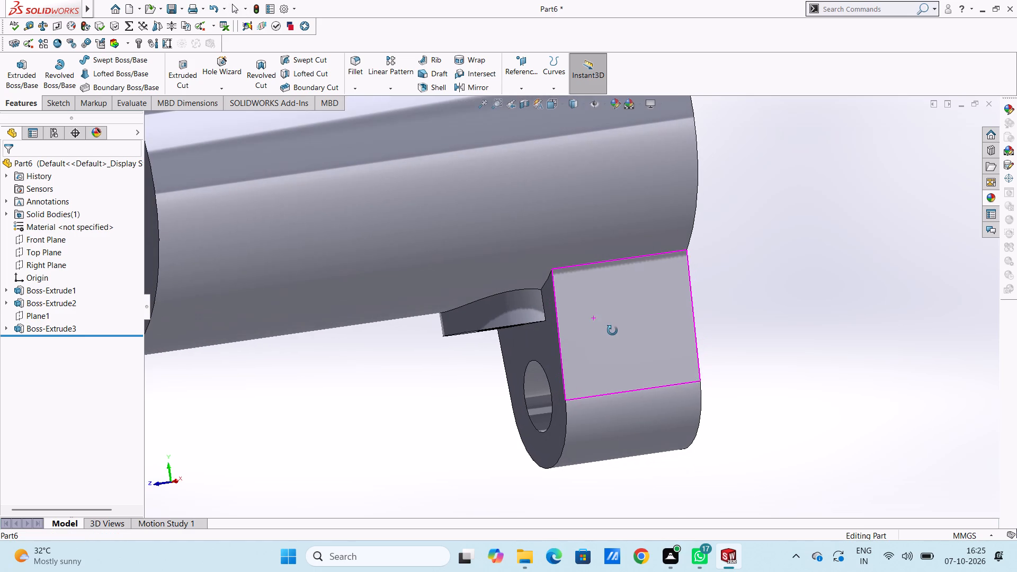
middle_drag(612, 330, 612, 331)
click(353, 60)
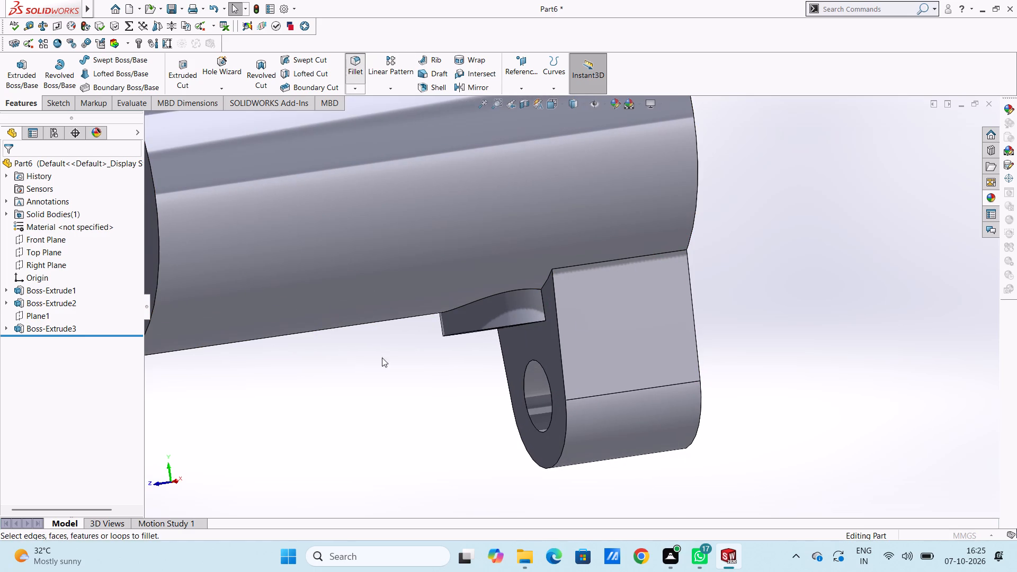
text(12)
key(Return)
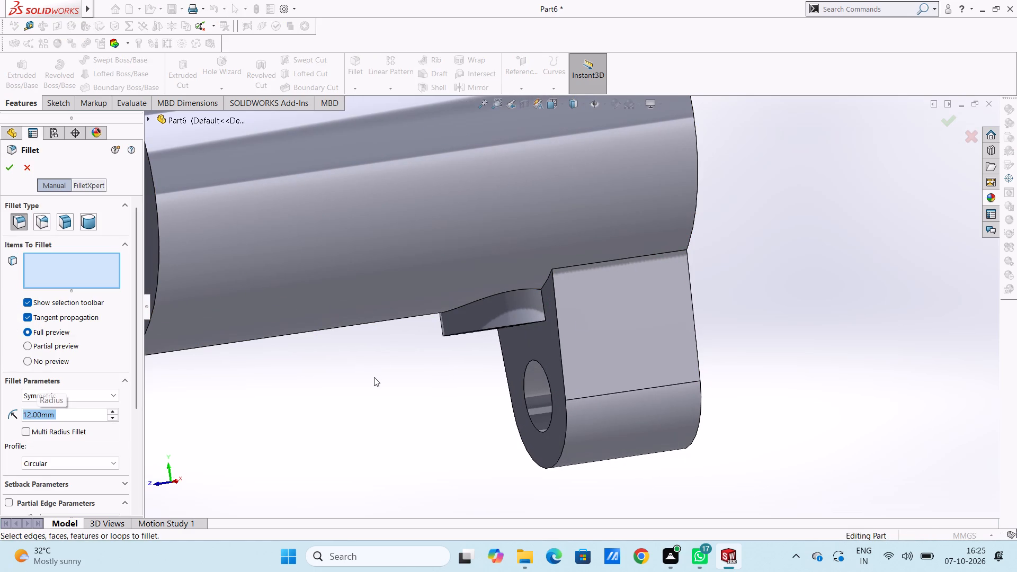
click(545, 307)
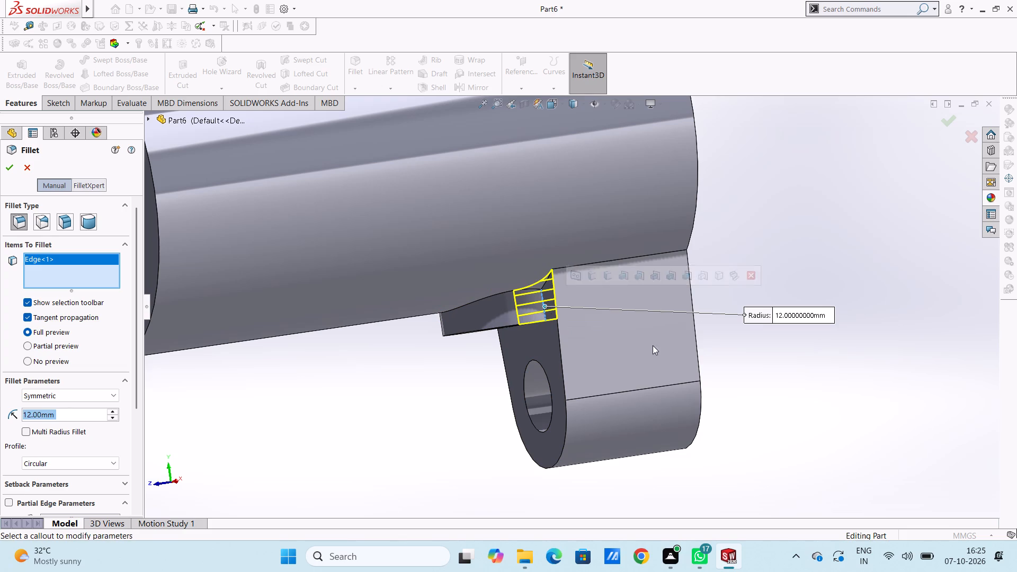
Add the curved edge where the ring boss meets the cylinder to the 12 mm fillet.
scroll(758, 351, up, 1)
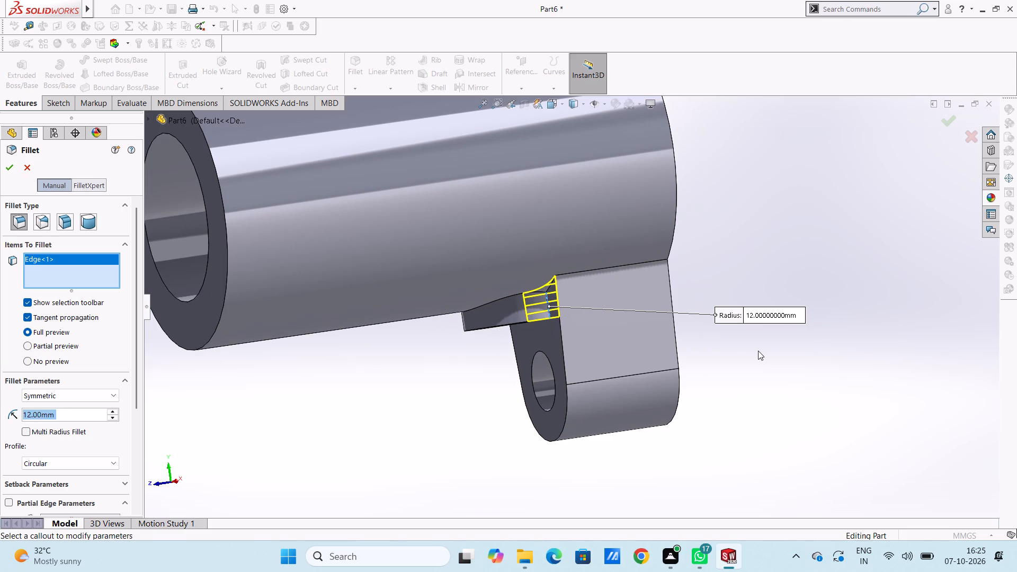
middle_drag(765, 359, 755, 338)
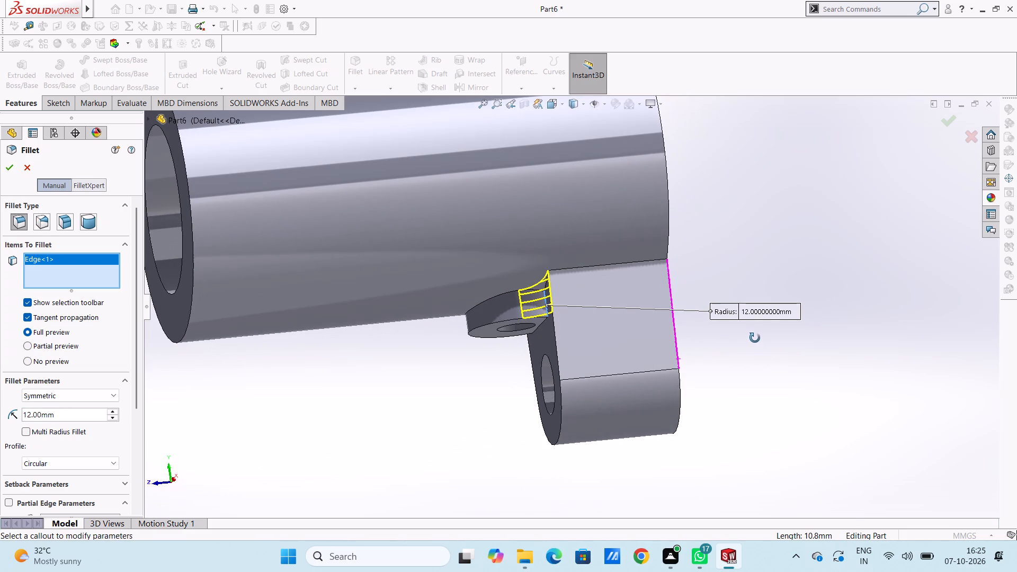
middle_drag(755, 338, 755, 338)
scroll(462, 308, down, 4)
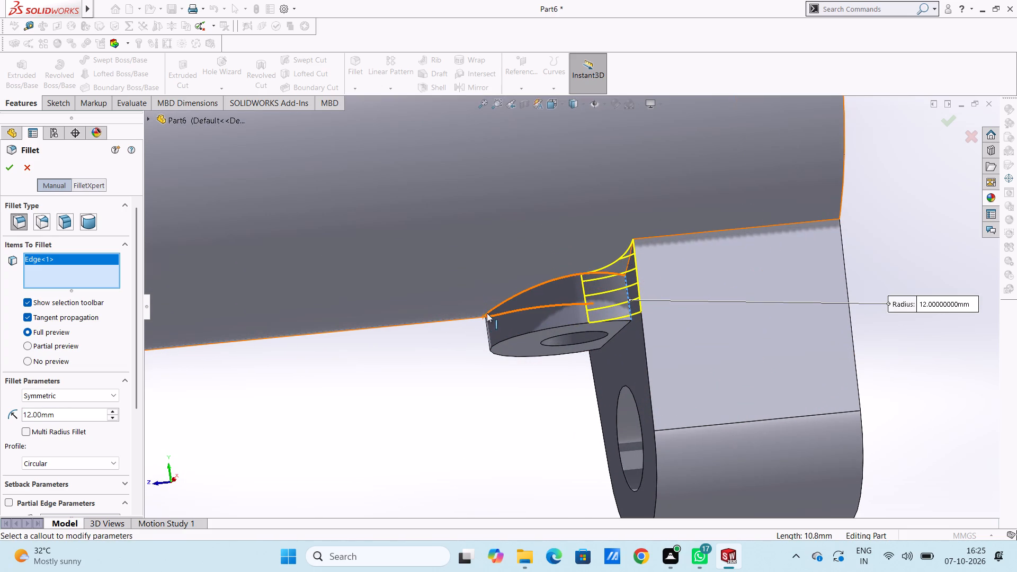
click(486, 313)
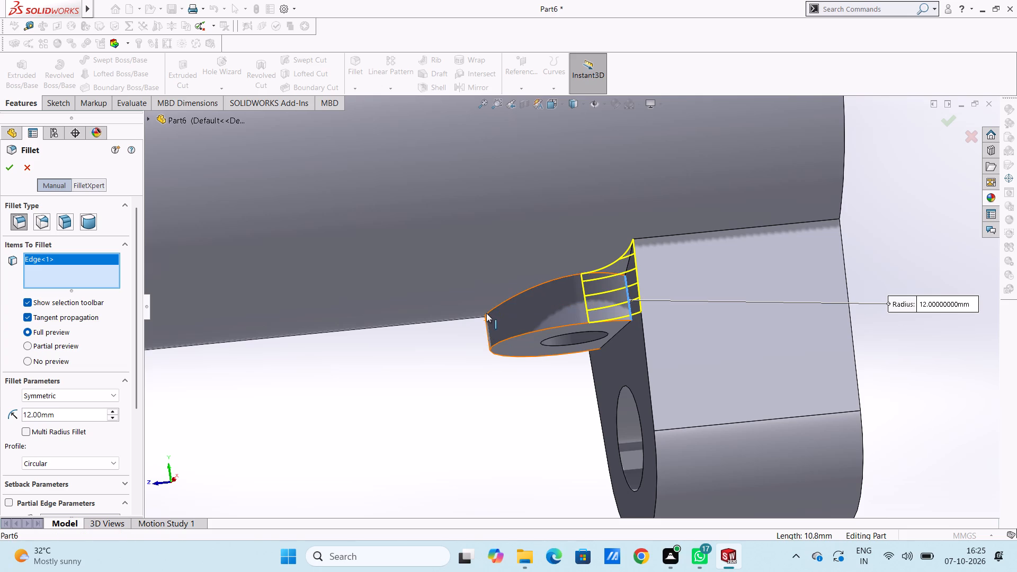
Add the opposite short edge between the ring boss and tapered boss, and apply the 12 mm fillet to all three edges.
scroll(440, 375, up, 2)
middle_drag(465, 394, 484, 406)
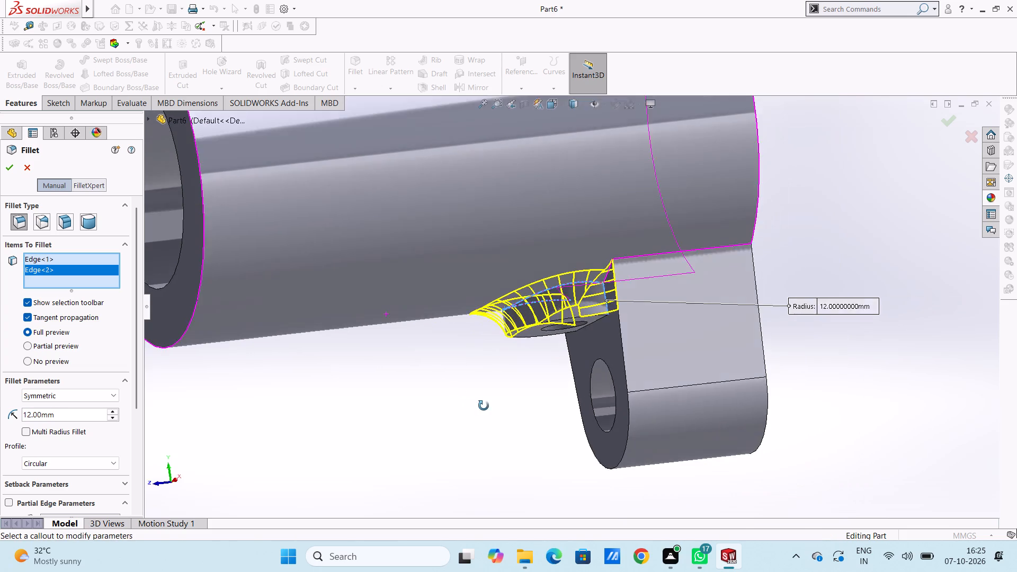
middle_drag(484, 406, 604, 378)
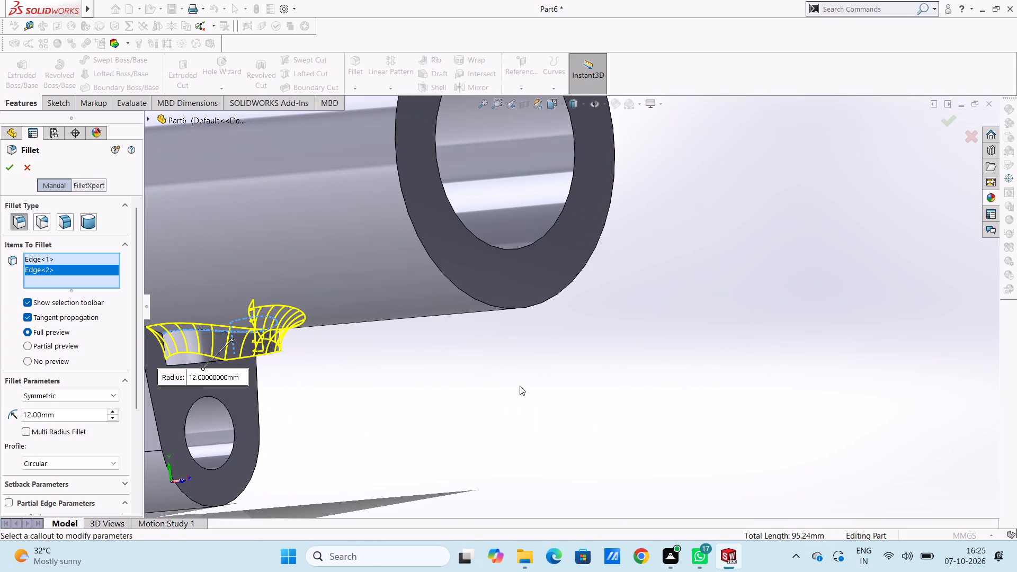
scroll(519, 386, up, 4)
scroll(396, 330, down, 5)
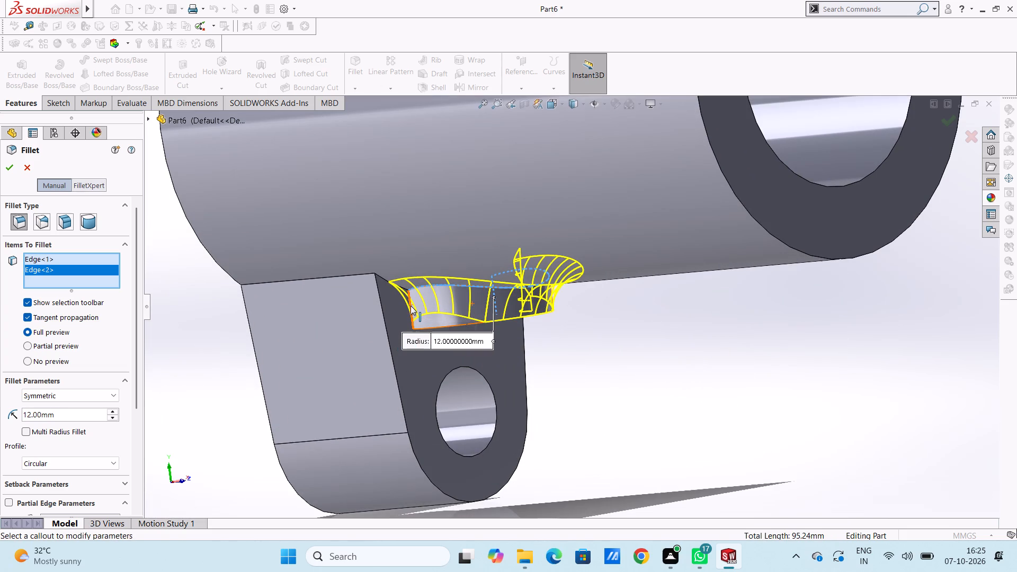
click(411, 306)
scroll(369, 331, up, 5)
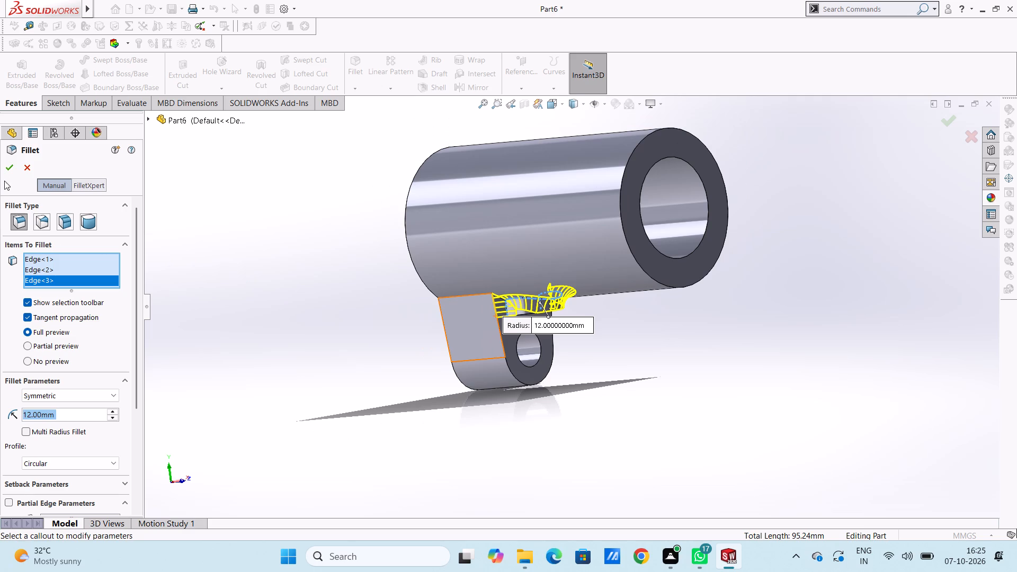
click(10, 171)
Examine the fillet around the ring boss from the side and from below.
scroll(330, 284, up, 2)
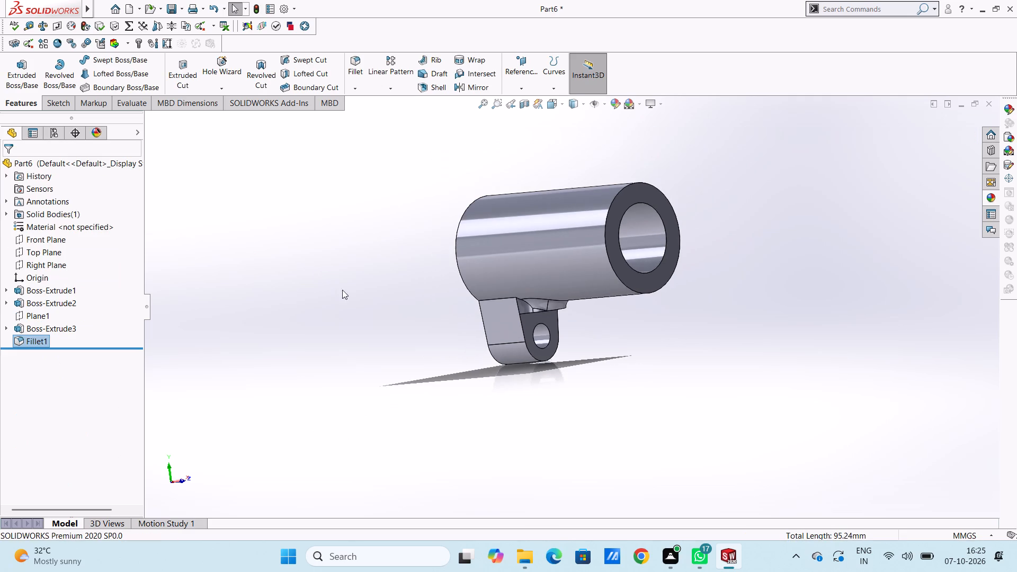
middle_drag(377, 301, 267, 307)
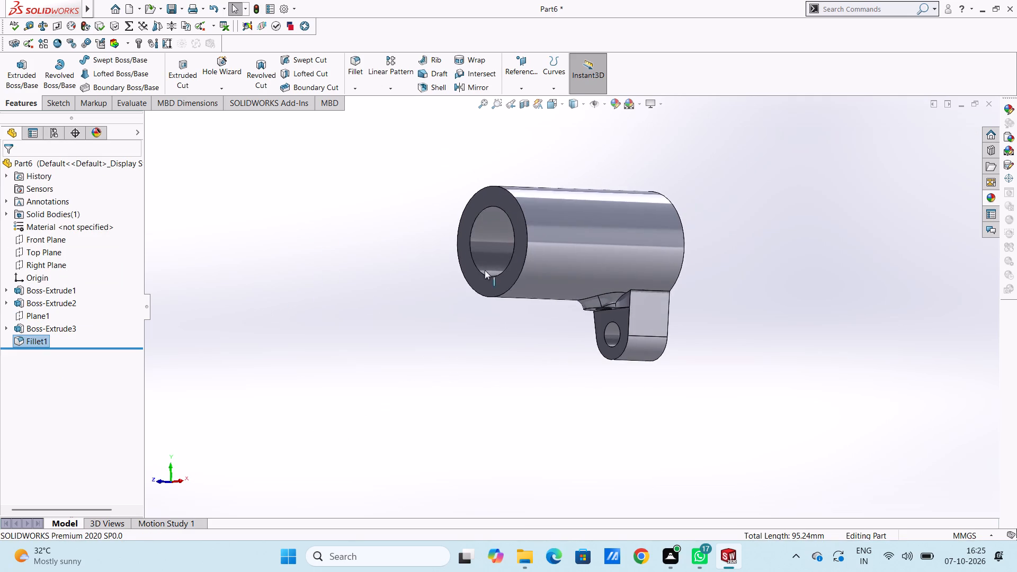
scroll(514, 266, down, 5)
middle_drag(727, 271, 695, 291)
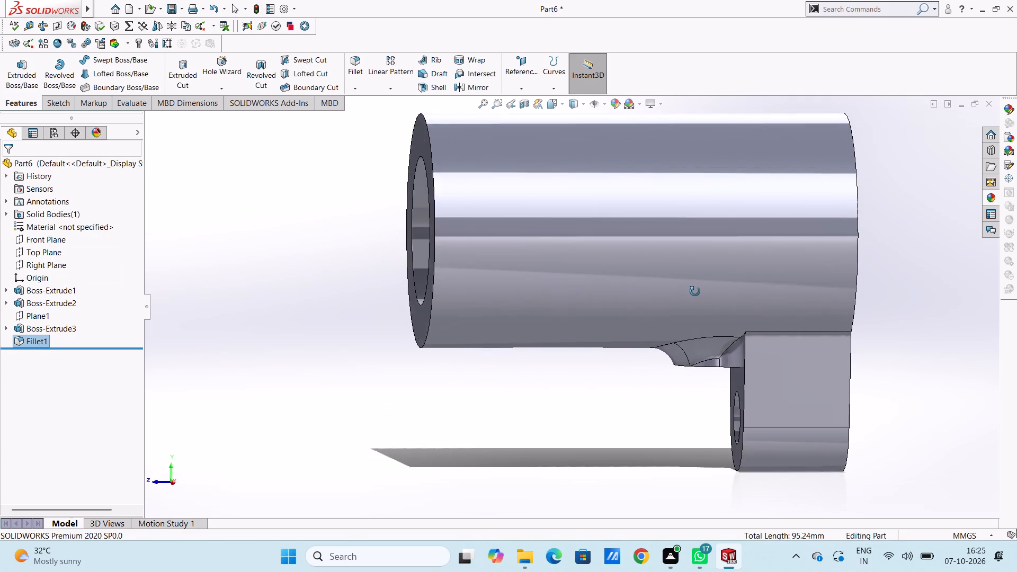
middle_drag(695, 291, 706, 290)
scroll(688, 342, down, 11)
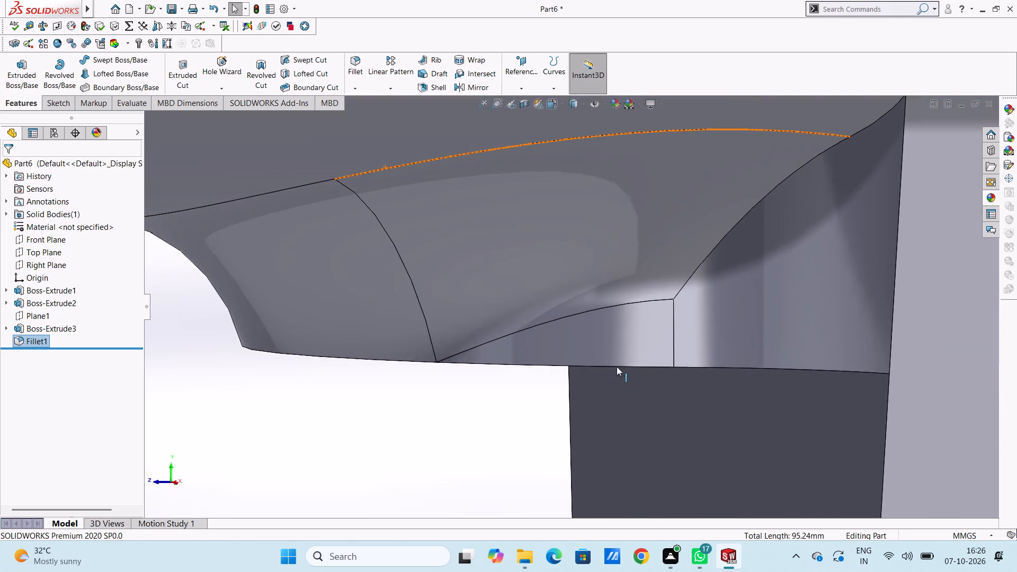
scroll(591, 363, up, 5)
middle_drag(540, 381, 543, 297)
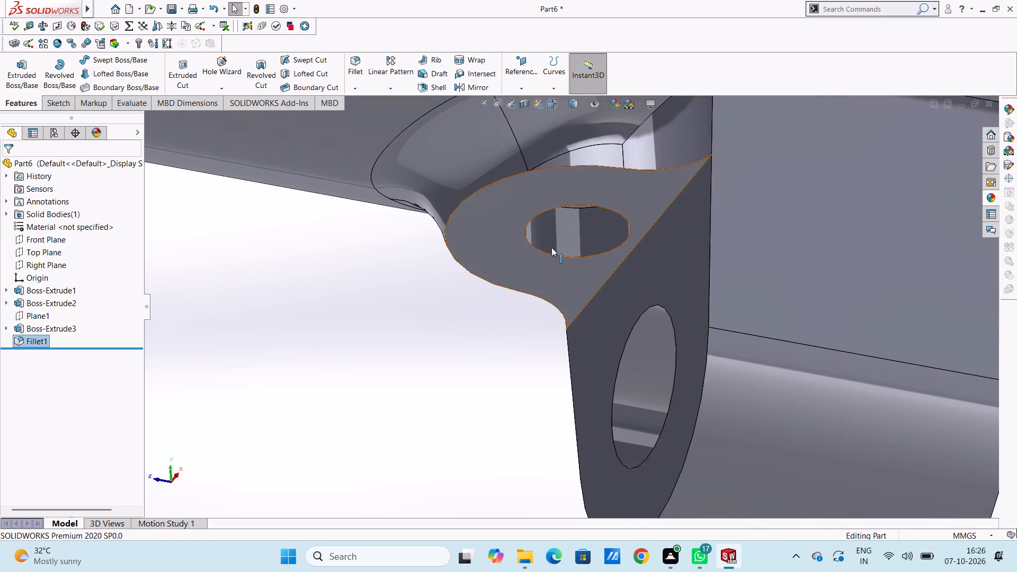
scroll(560, 230, up, 5)
middle_drag(568, 274, 571, 321)
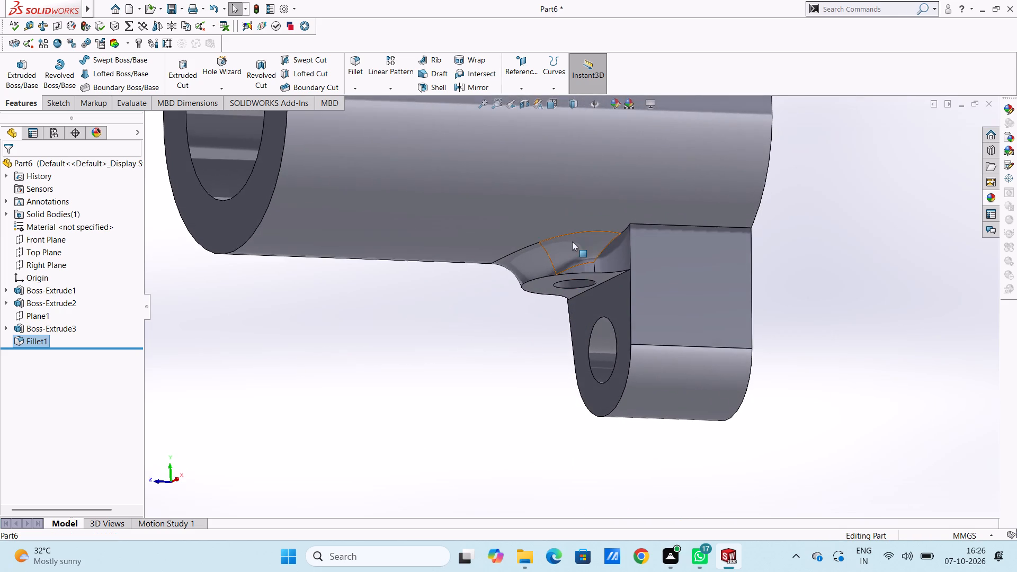
scroll(572, 244, down, 5)
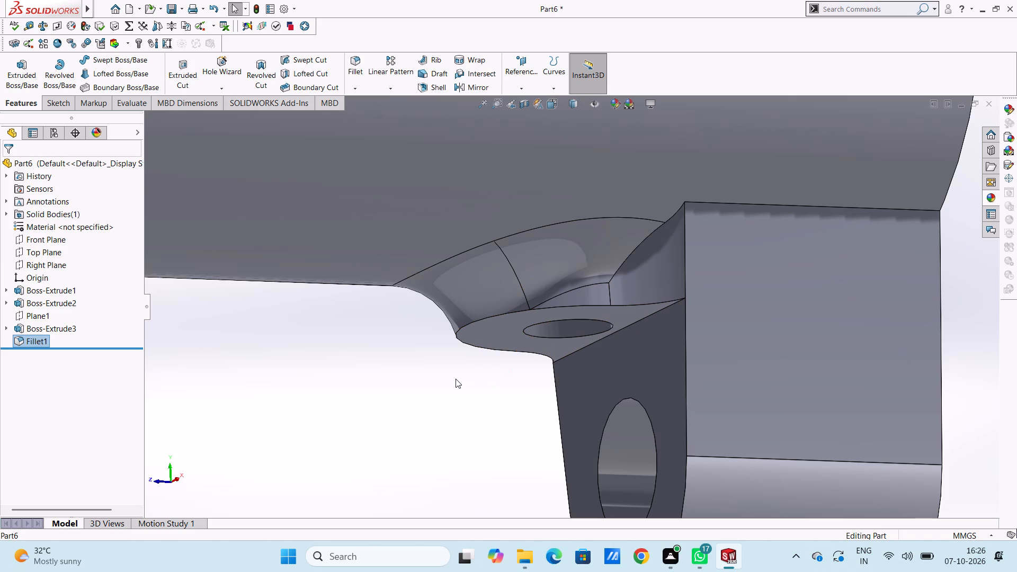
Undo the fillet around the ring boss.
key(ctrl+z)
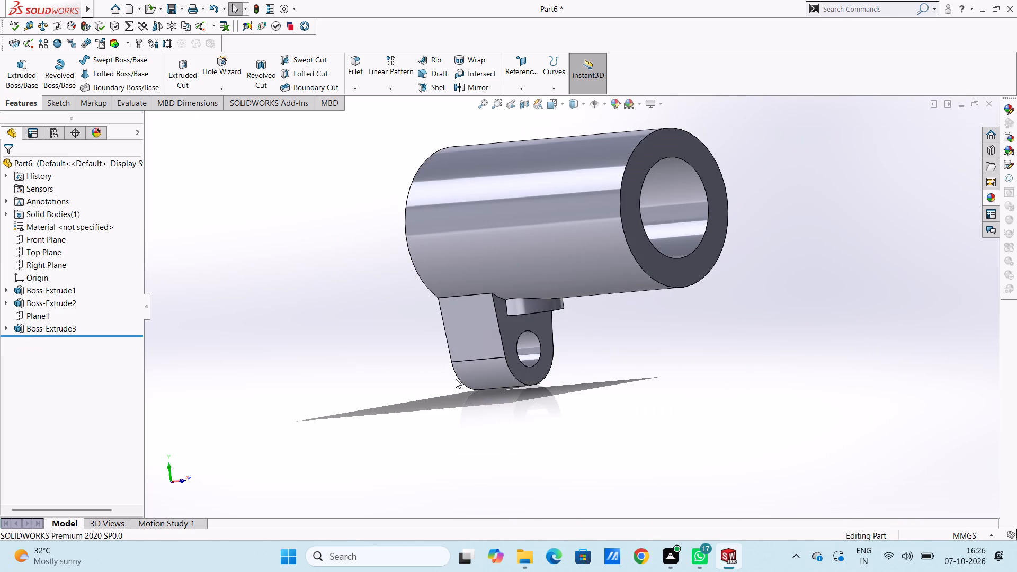
Start a 12 mm fillet on the curved edge where the ring boss meets the cylinder.
middle_drag(315, 282, 295, 305)
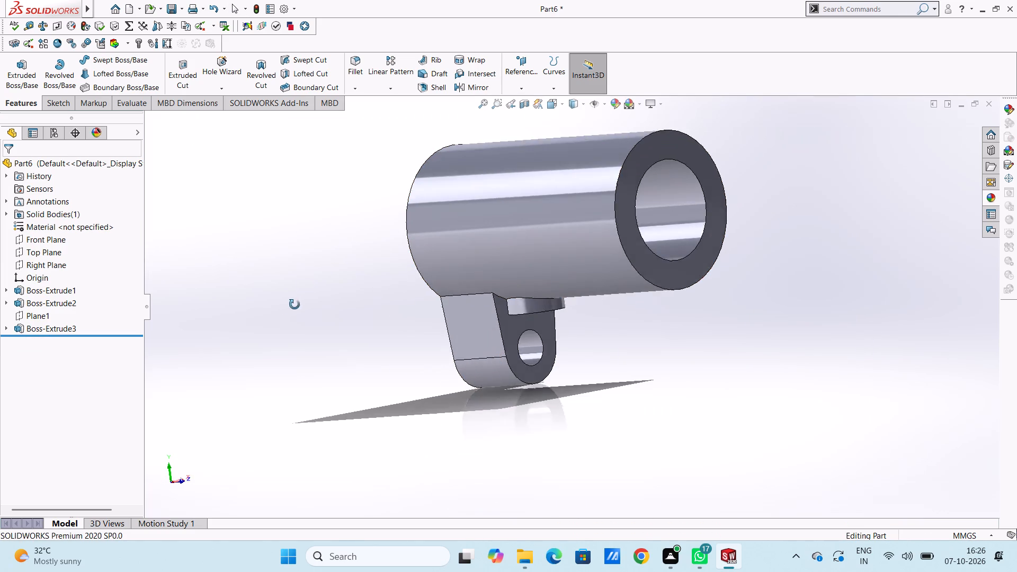
middle_drag(295, 305, 198, 301)
middle_drag(400, 309, 383, 352)
scroll(620, 288, down, 4)
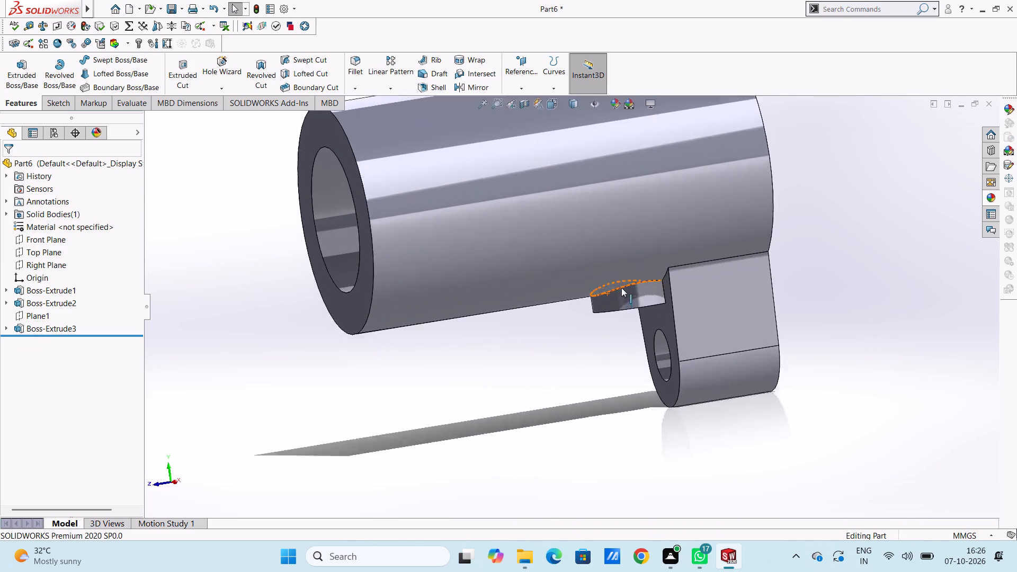
scroll(621, 288, down, 7)
middle_drag(540, 403, 541, 393)
click(355, 61)
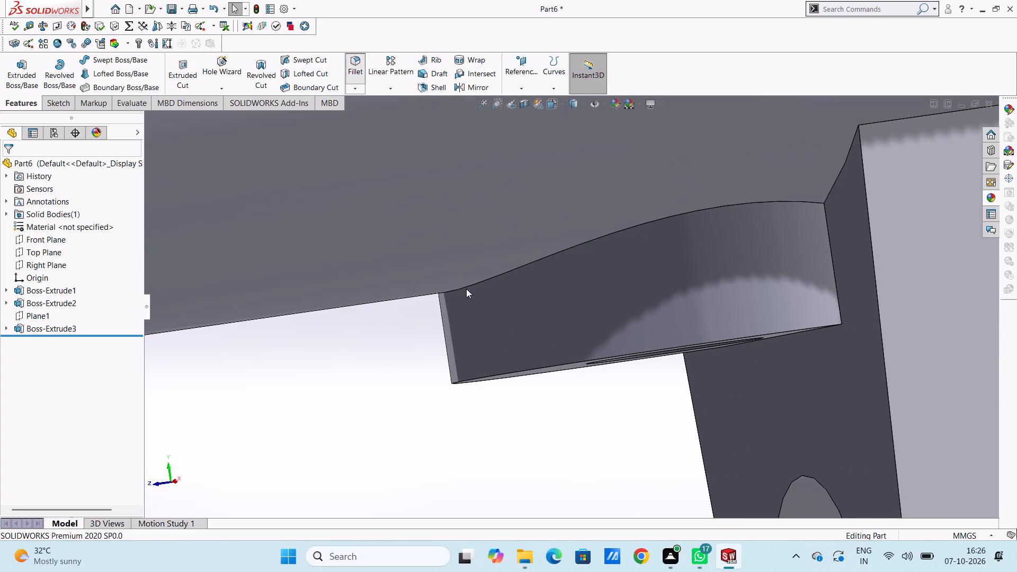
click(462, 380)
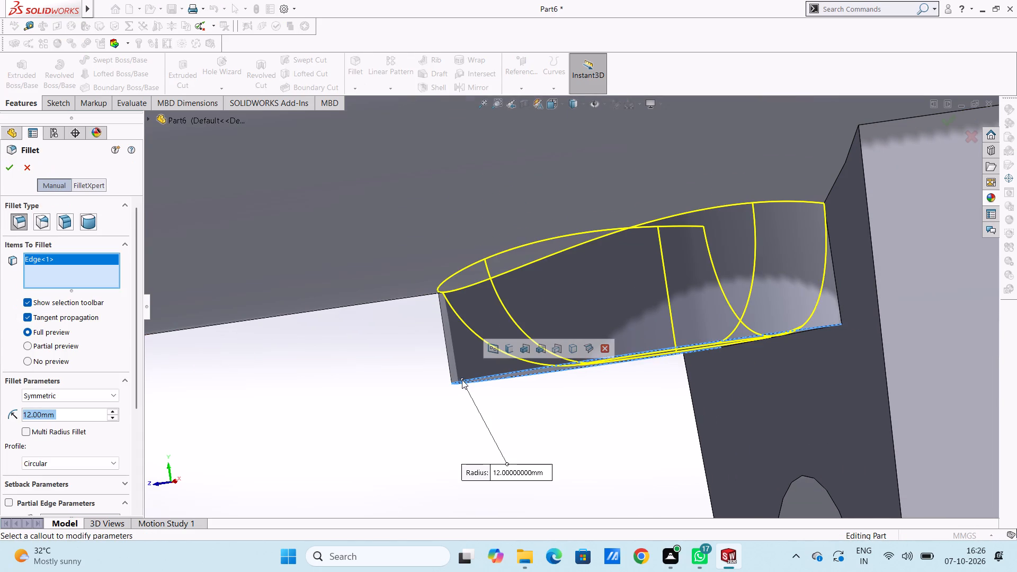
scroll(409, 338, up, 5)
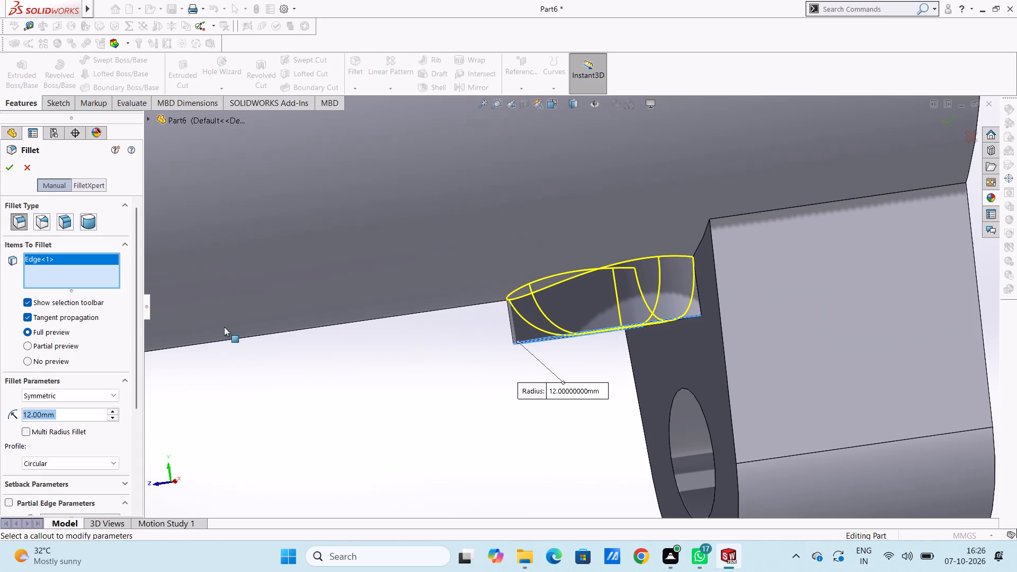
click(518, 345)
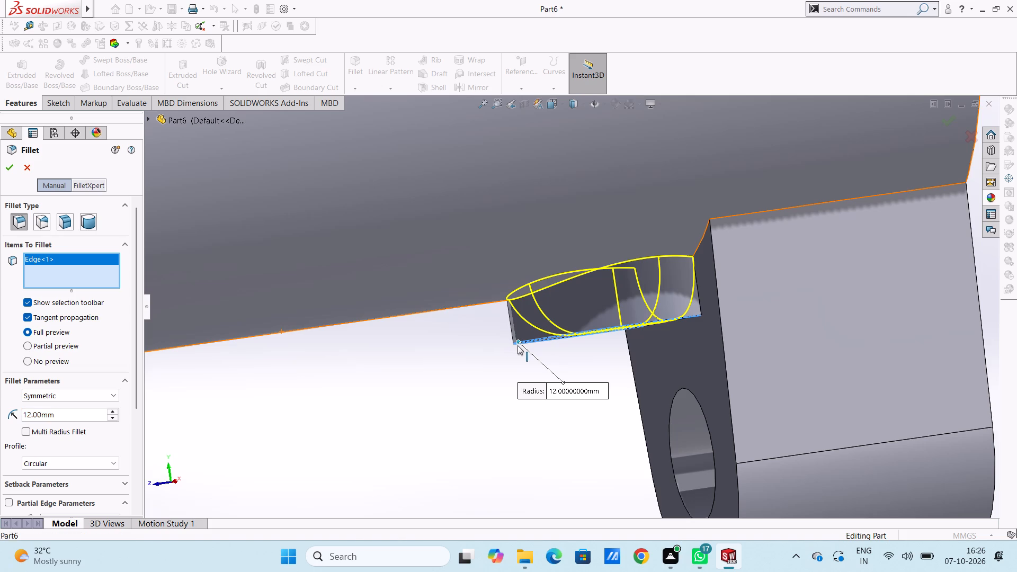
click(508, 300)
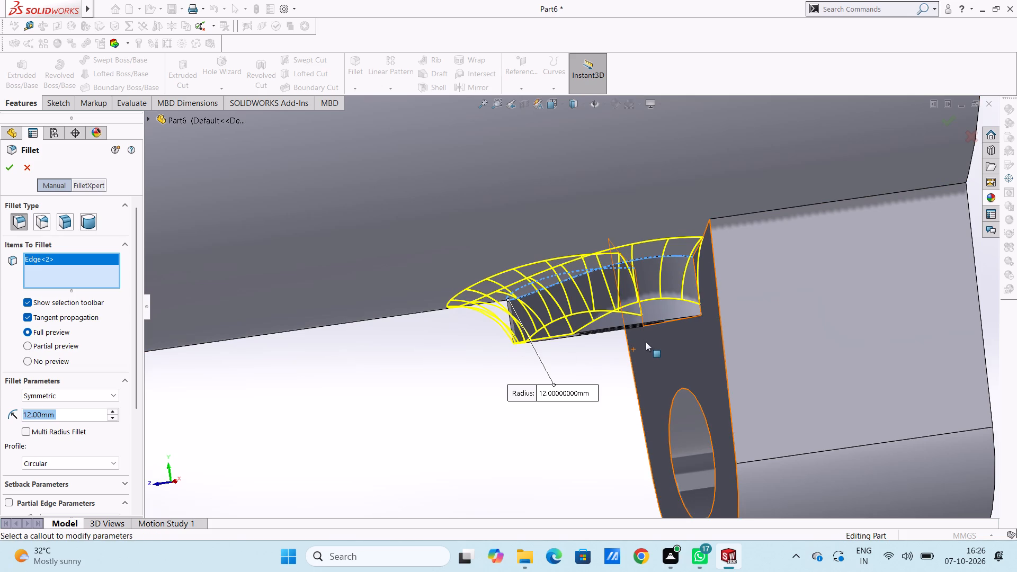
click(654, 324)
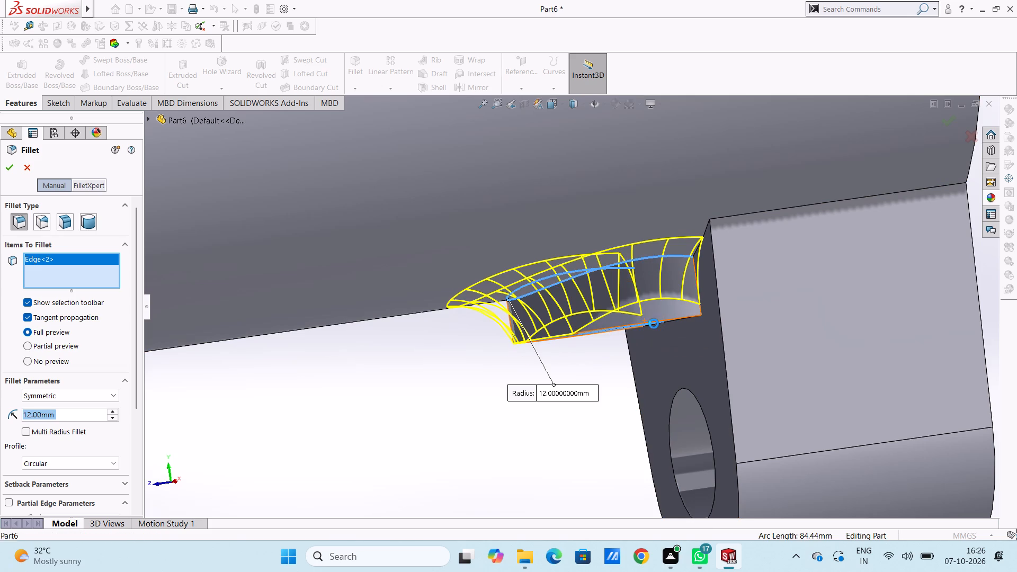
click(654, 324)
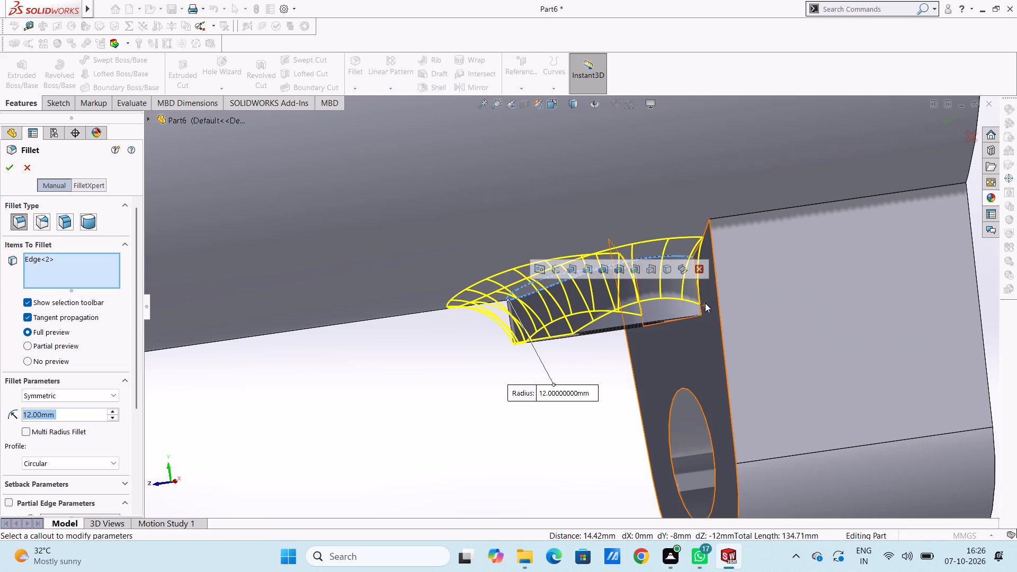
Add the two short edges between the ring boss and the tapered boss to the fillet selection.
scroll(705, 303, down, 5)
click(650, 251)
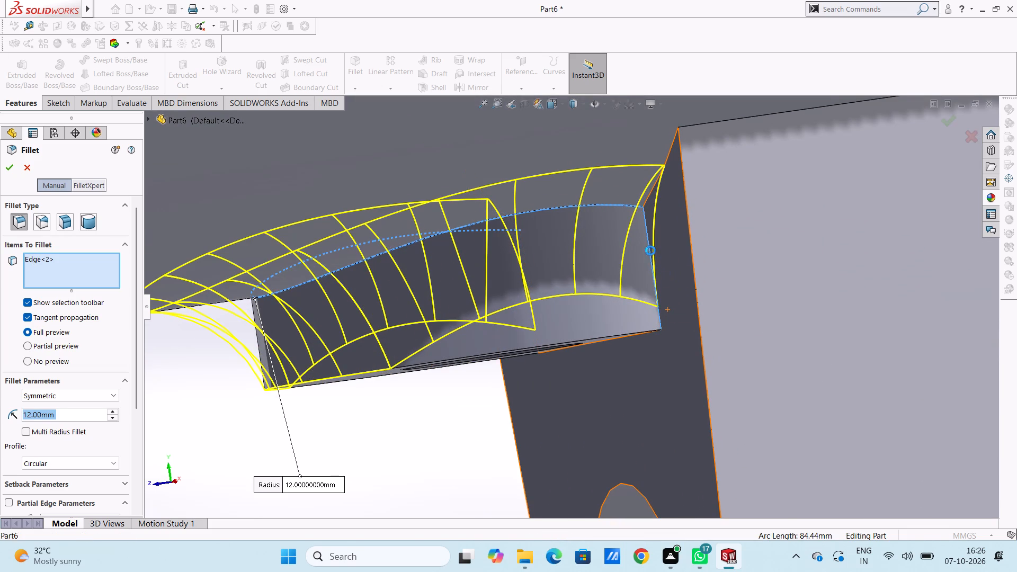
scroll(482, 362, up, 5)
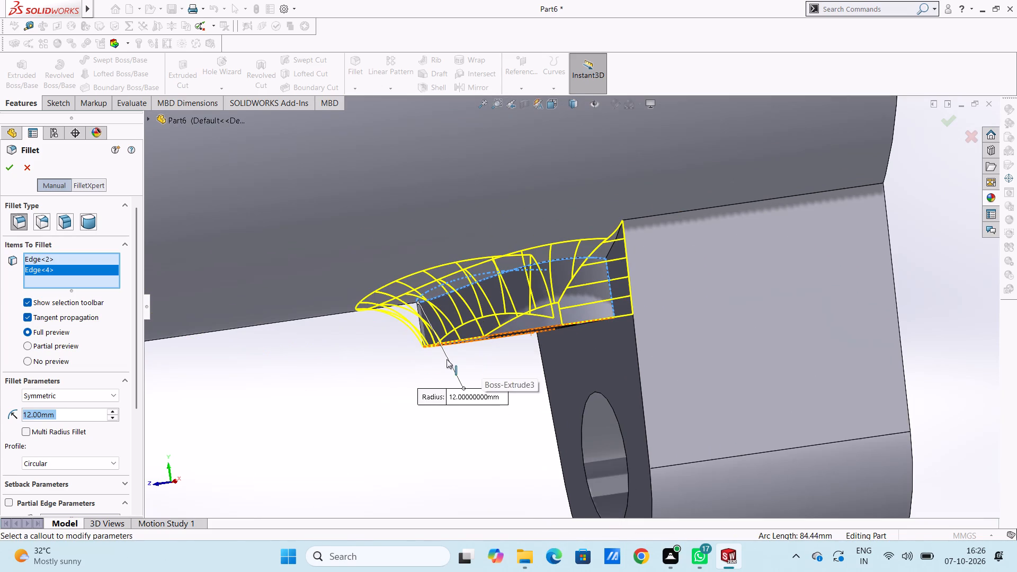
middle_drag(349, 379, 449, 373)
scroll(457, 364, up, 5)
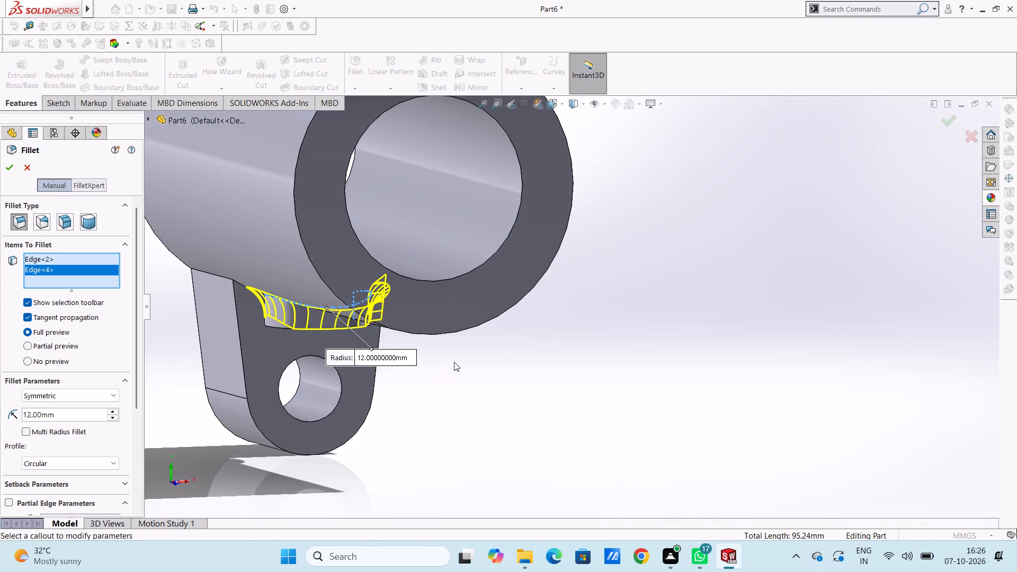
middle_drag(469, 364, 519, 369)
scroll(540, 387, up, 3)
middle_drag(361, 334, 360, 317)
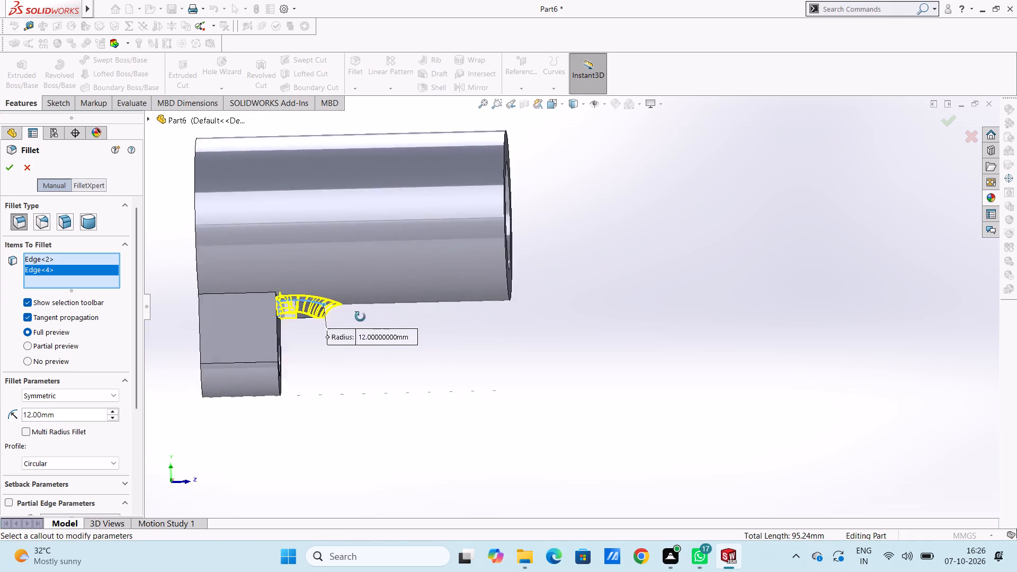
middle_drag(360, 317, 329, 317)
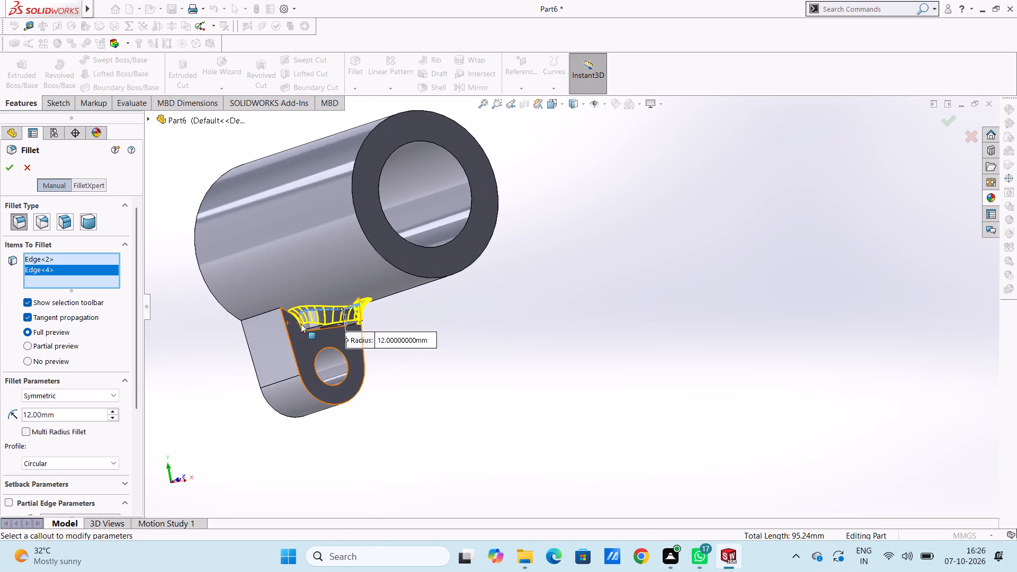
scroll(313, 326, down, 5)
scroll(408, 324, down, 8)
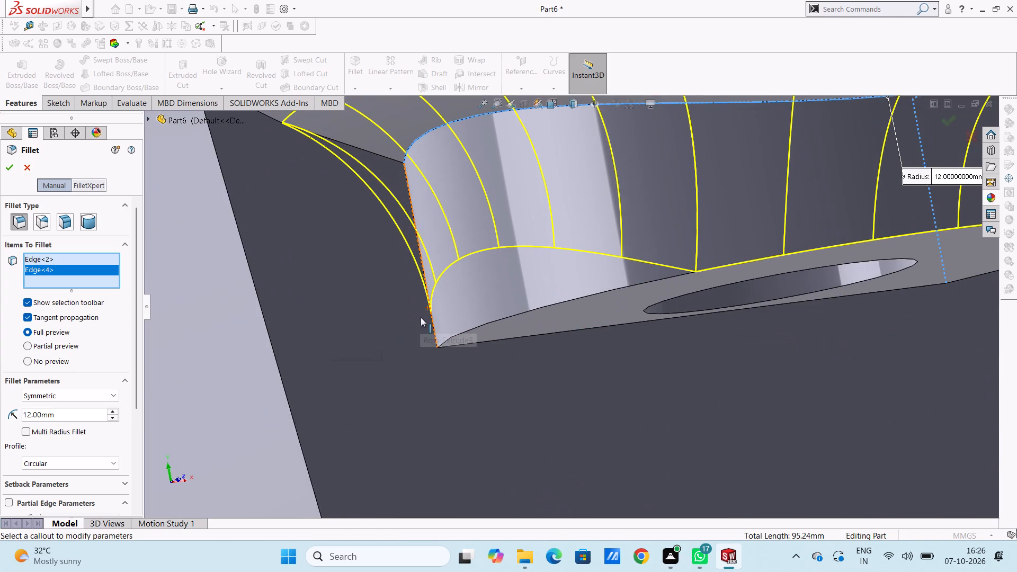
click(433, 322)
scroll(434, 322, up, 6)
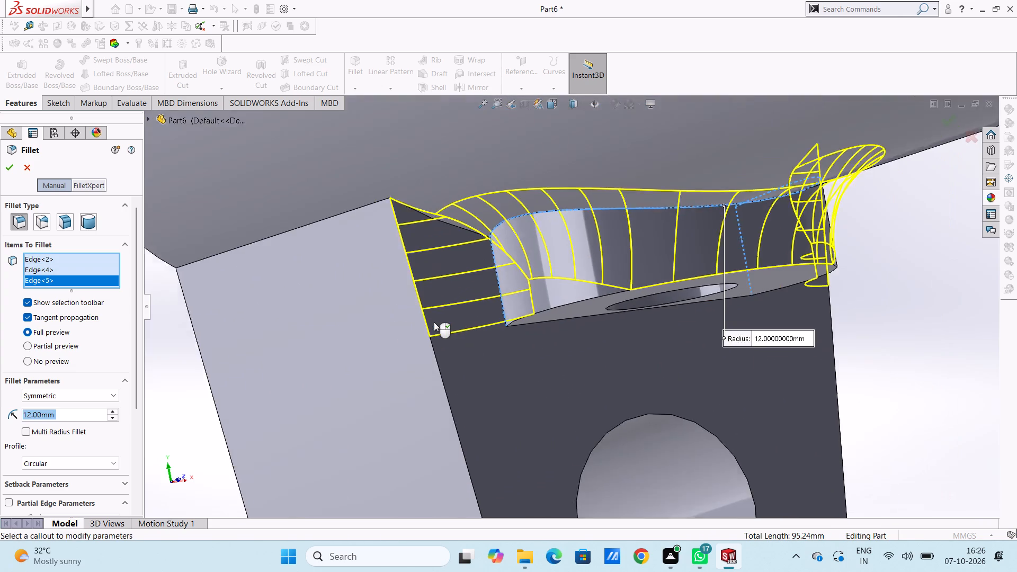
scroll(434, 322, up, 2)
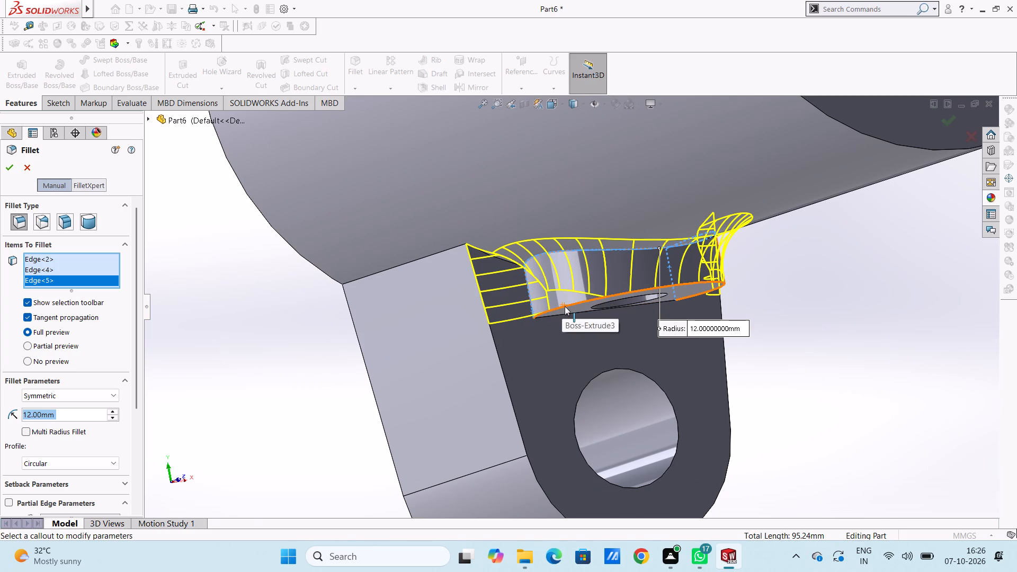
click(565, 306)
click(565, 306)
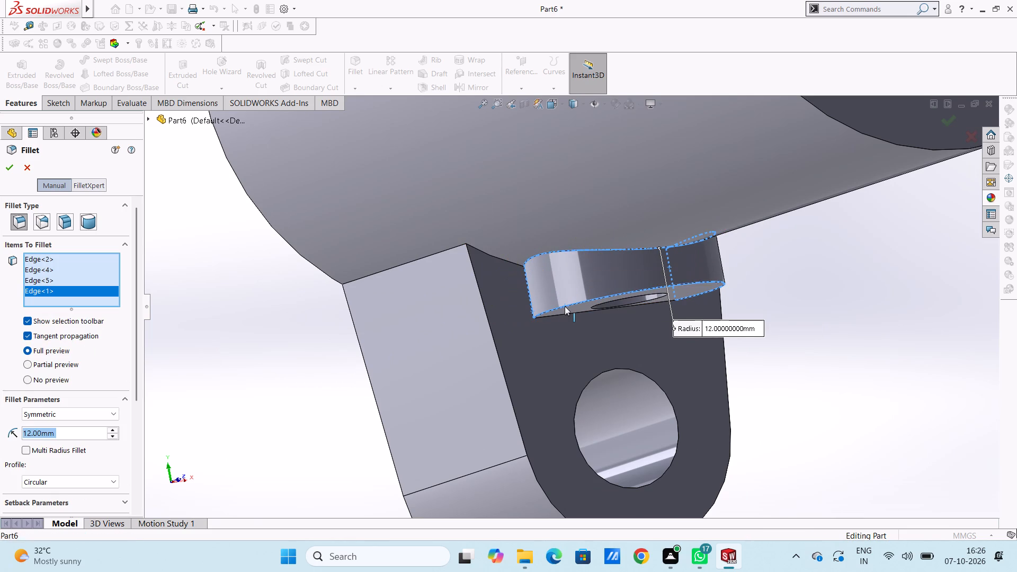
Apply the 12 mm fillet to the three selected edges around the ring boss.
scroll(565, 306, up, 5)
middle_drag(744, 324, 818, 321)
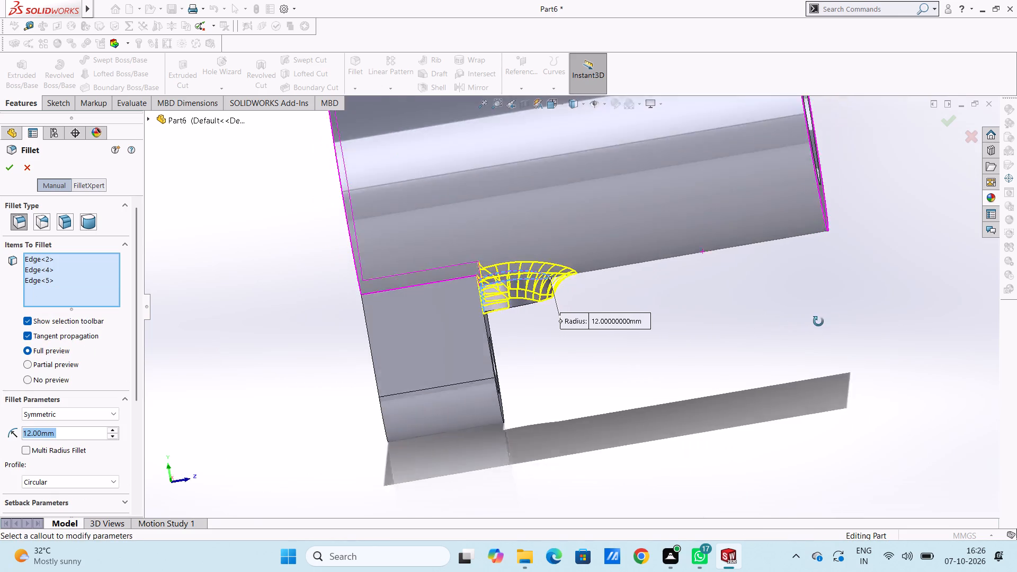
middle_drag(818, 321, 656, 336)
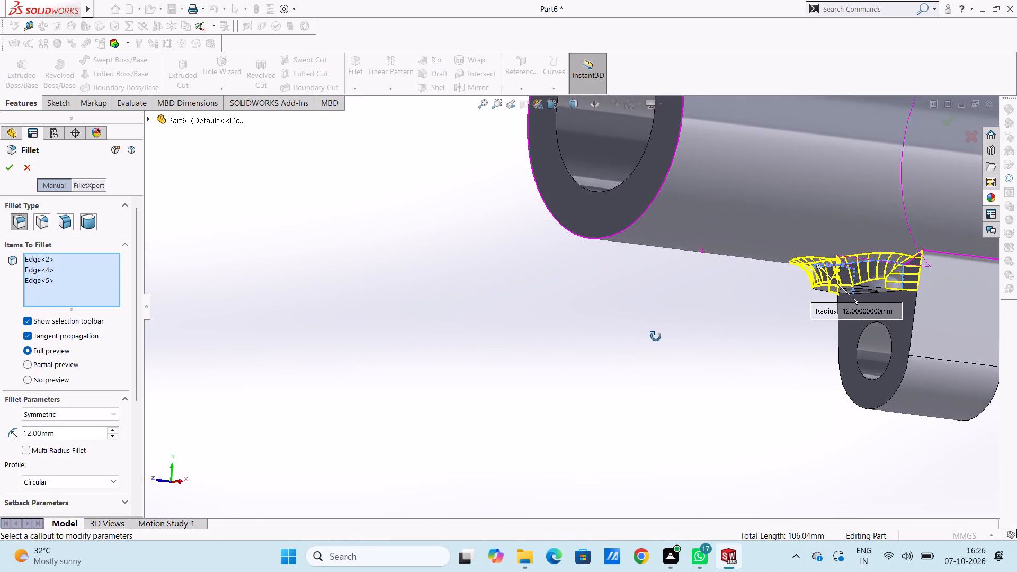
middle_drag(656, 336, 663, 336)
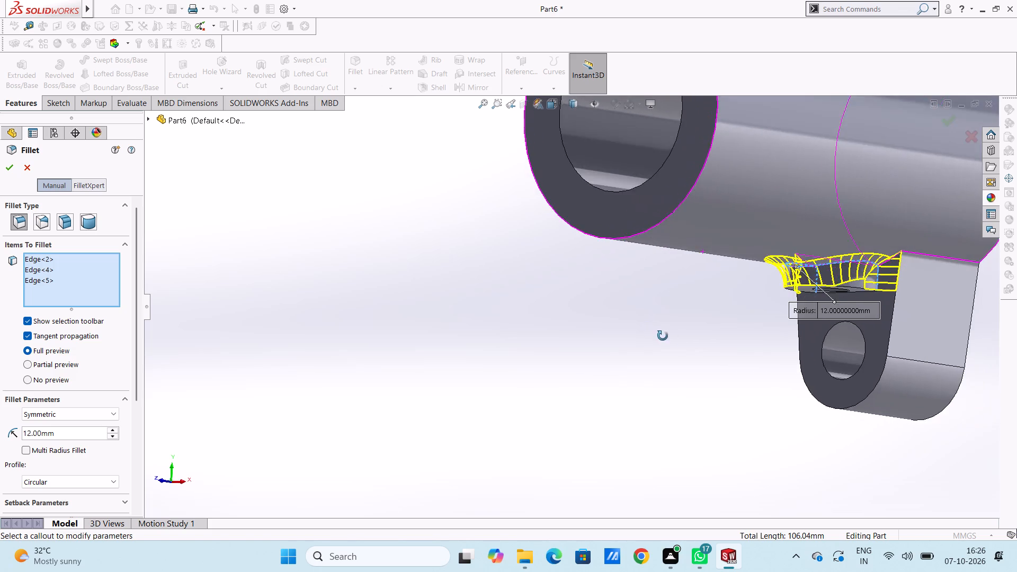
middle_drag(663, 336, 671, 357)
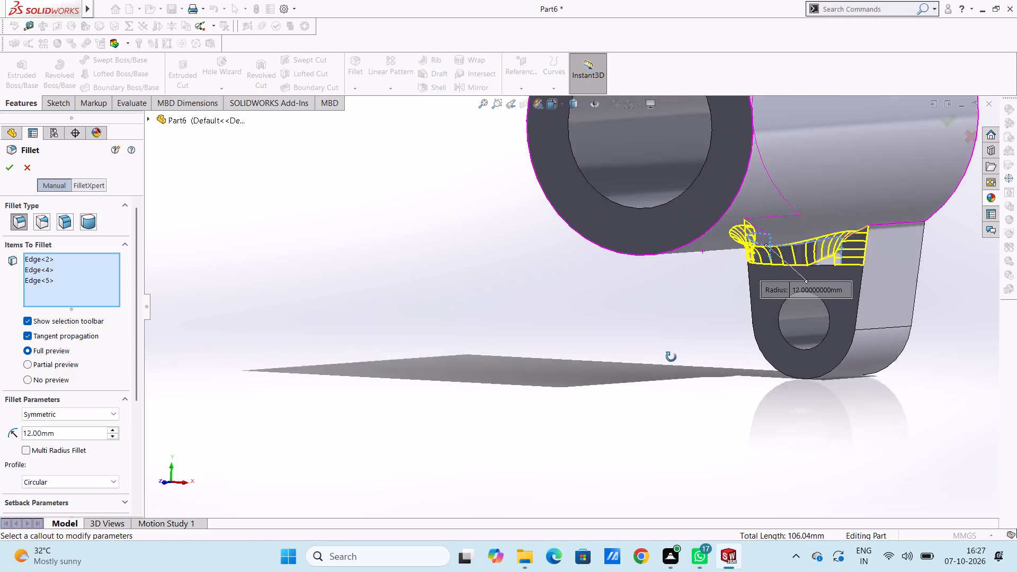
middle_drag(671, 357, 688, 388)
middle_drag(688, 388, 667, 389)
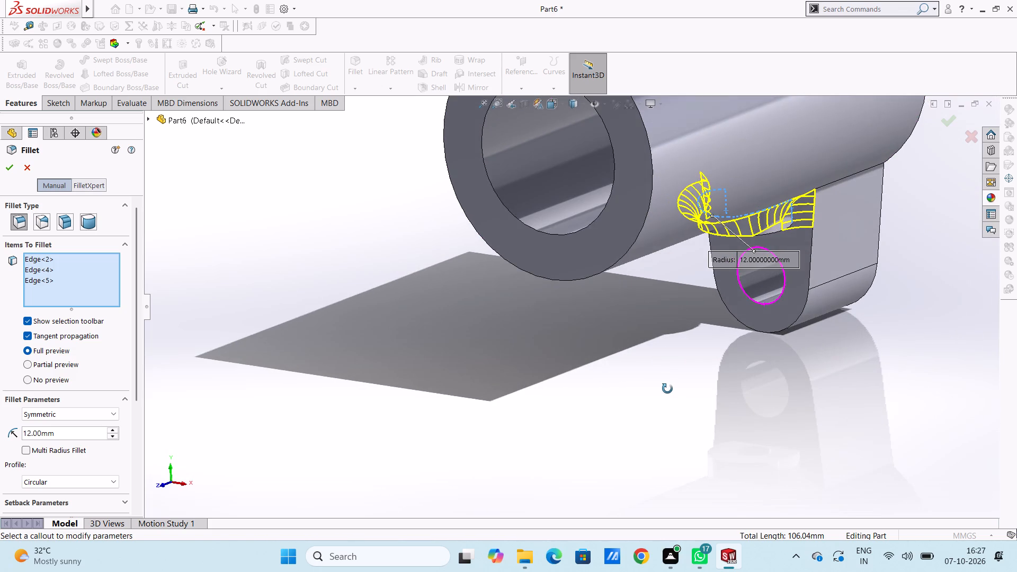
middle_drag(667, 389, 629, 375)
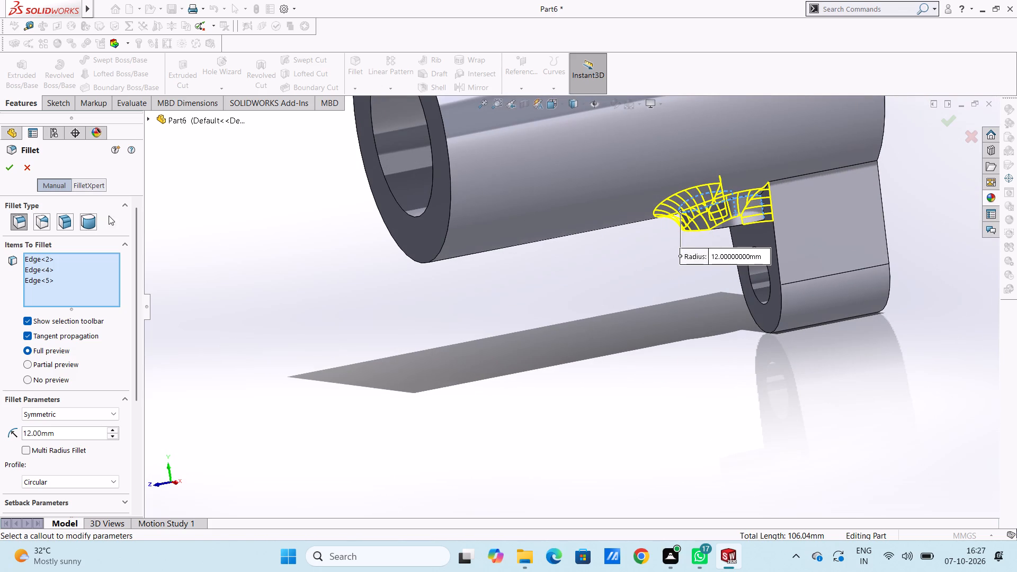
click(11, 167)
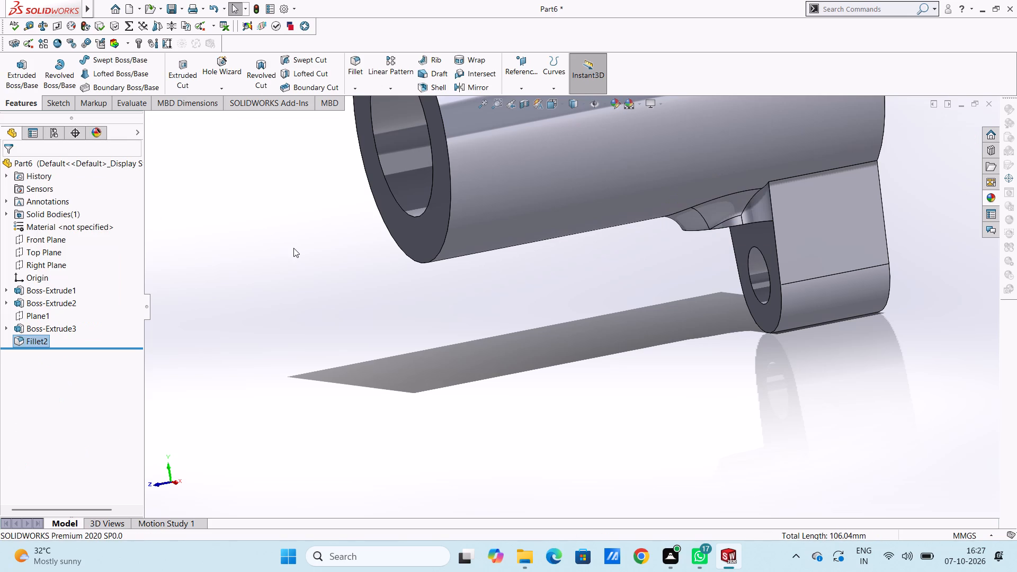
click(293, 255)
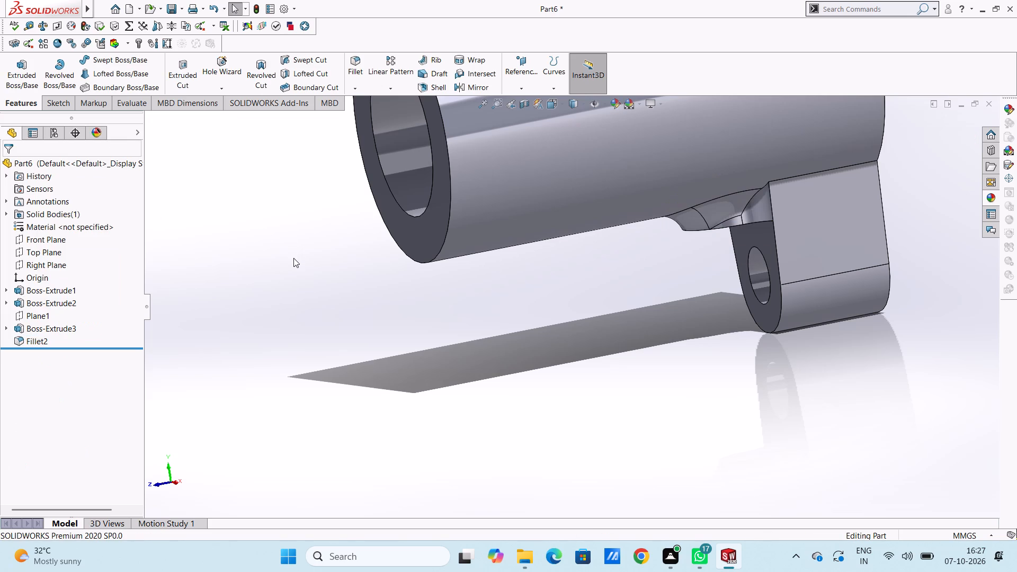
Examine the fillet around the ring boss in isometric view, from the side and from below.
key(ctrl+7)
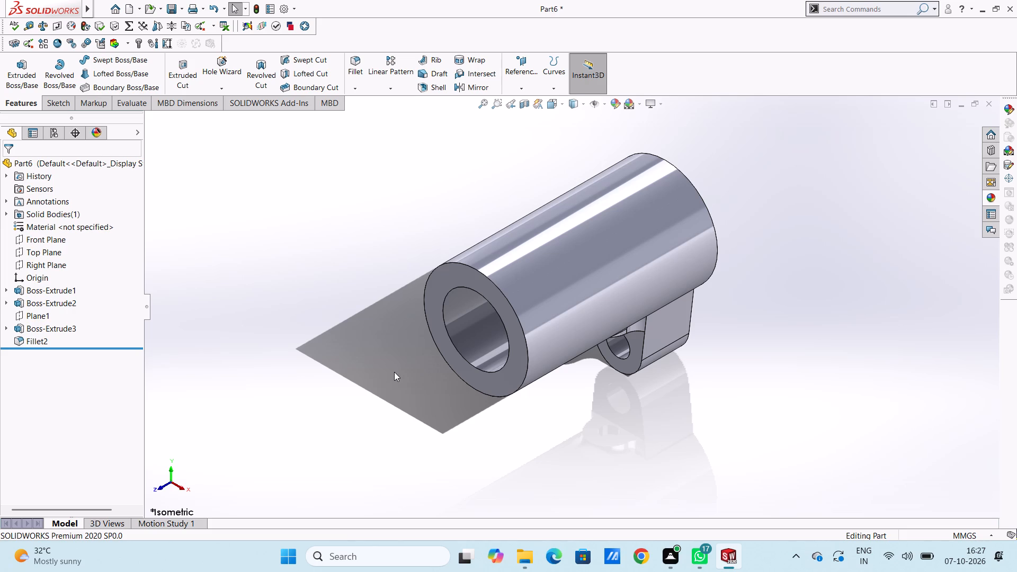
middle_drag(389, 372, 382, 241)
middle_drag(472, 387, 460, 360)
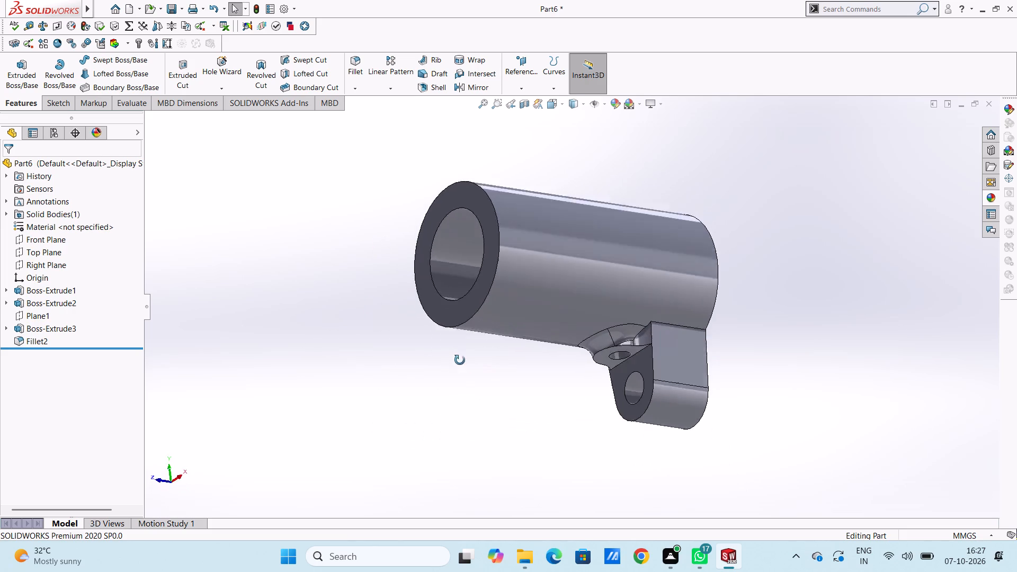
middle_drag(460, 360, 449, 387)
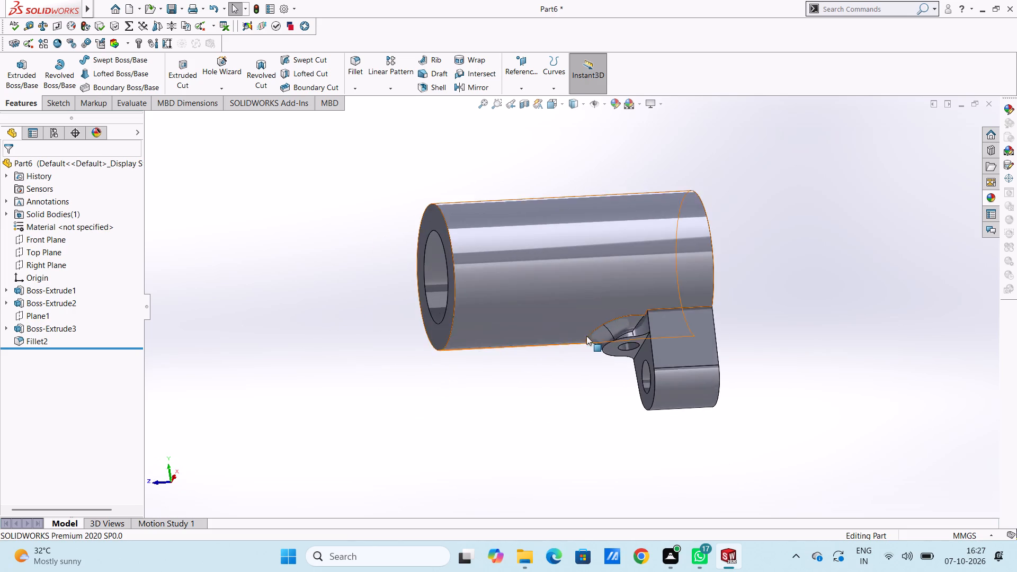
scroll(600, 332, down, 4)
middle_drag(591, 404, 592, 227)
middle_drag(573, 393, 568, 372)
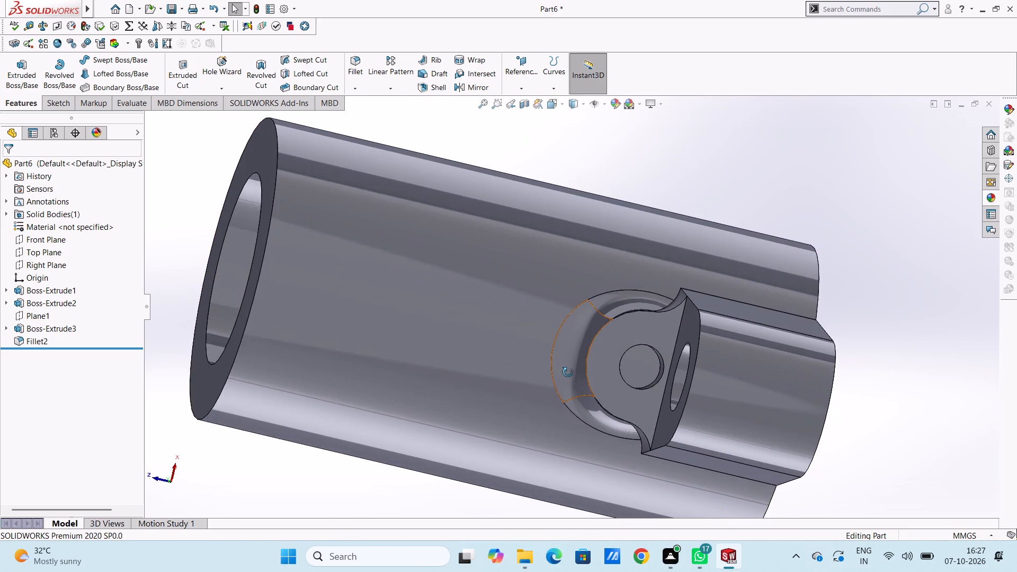
middle_drag(568, 372, 569, 410)
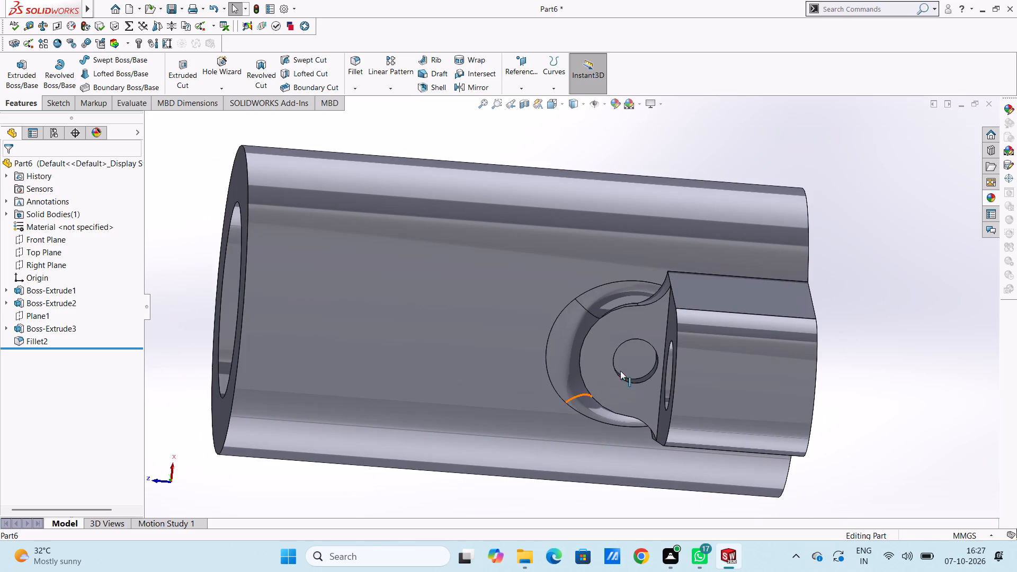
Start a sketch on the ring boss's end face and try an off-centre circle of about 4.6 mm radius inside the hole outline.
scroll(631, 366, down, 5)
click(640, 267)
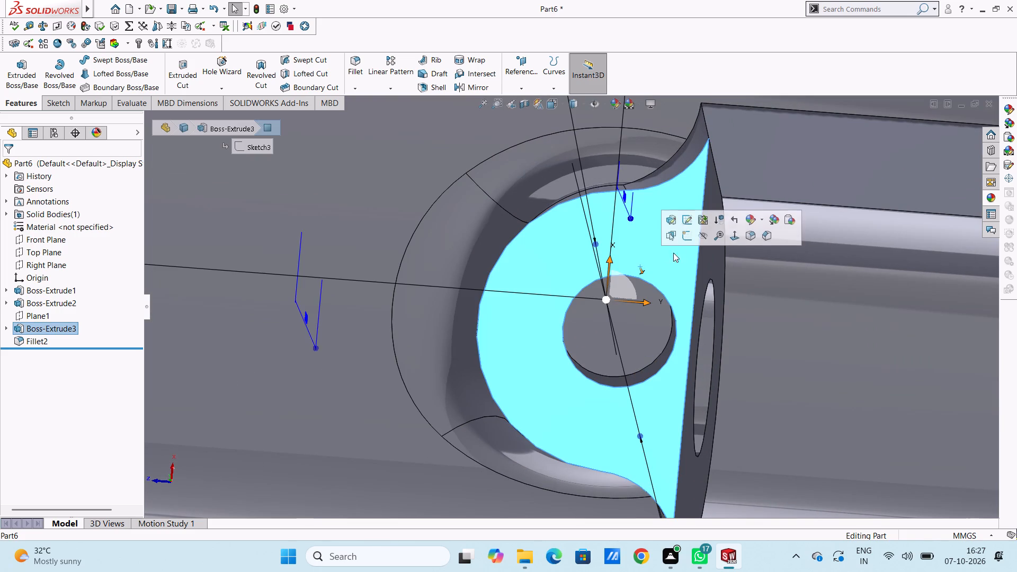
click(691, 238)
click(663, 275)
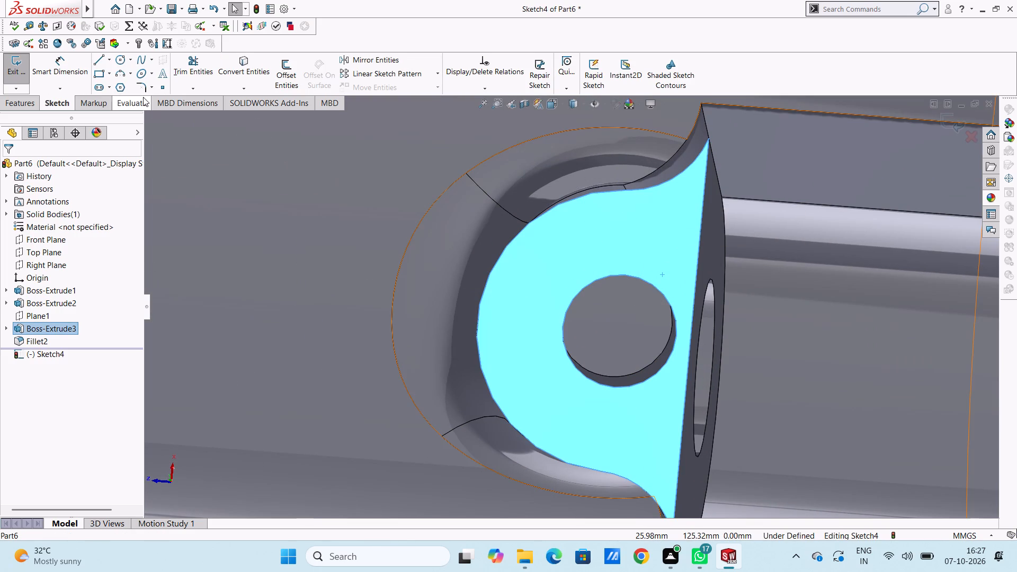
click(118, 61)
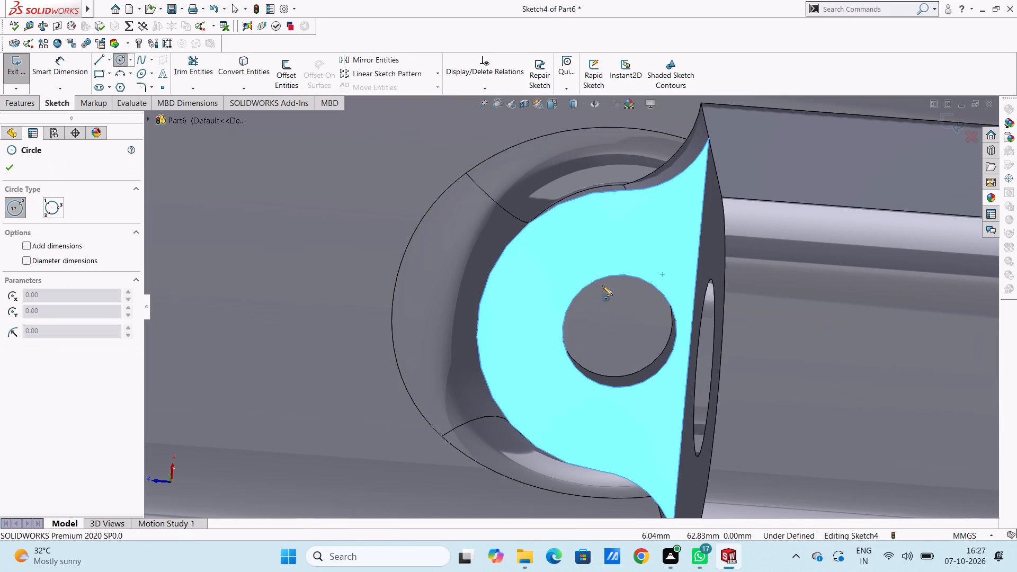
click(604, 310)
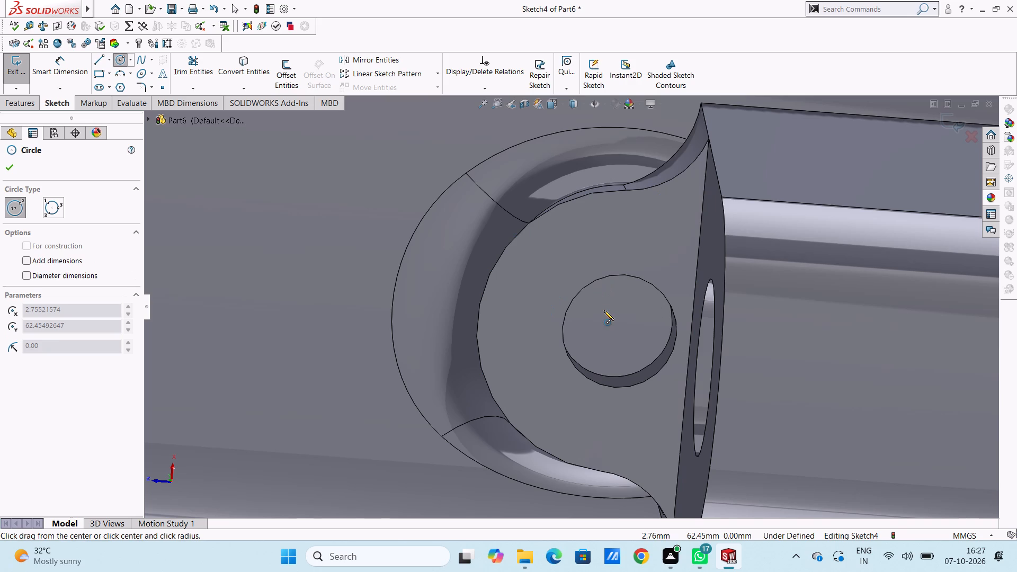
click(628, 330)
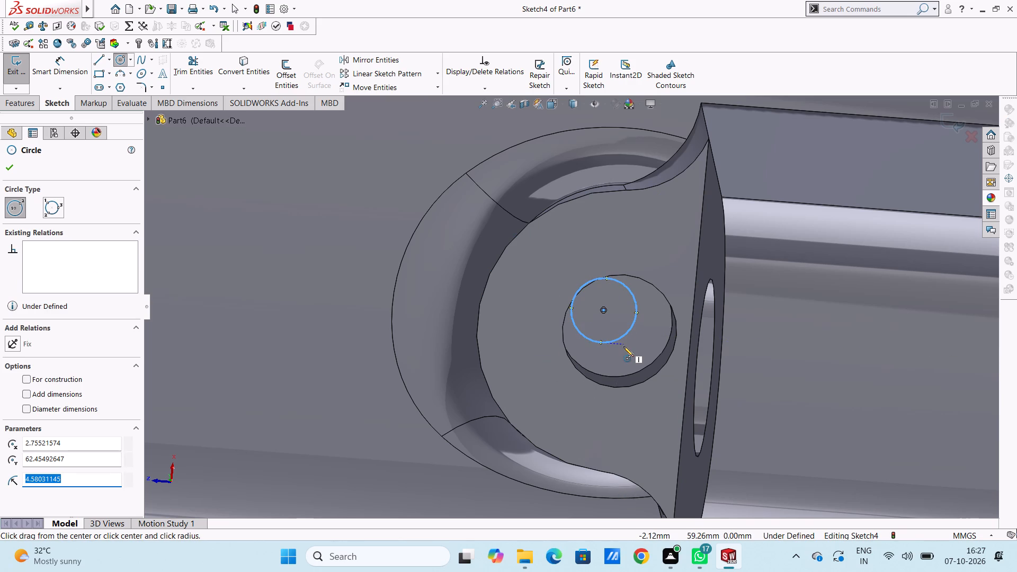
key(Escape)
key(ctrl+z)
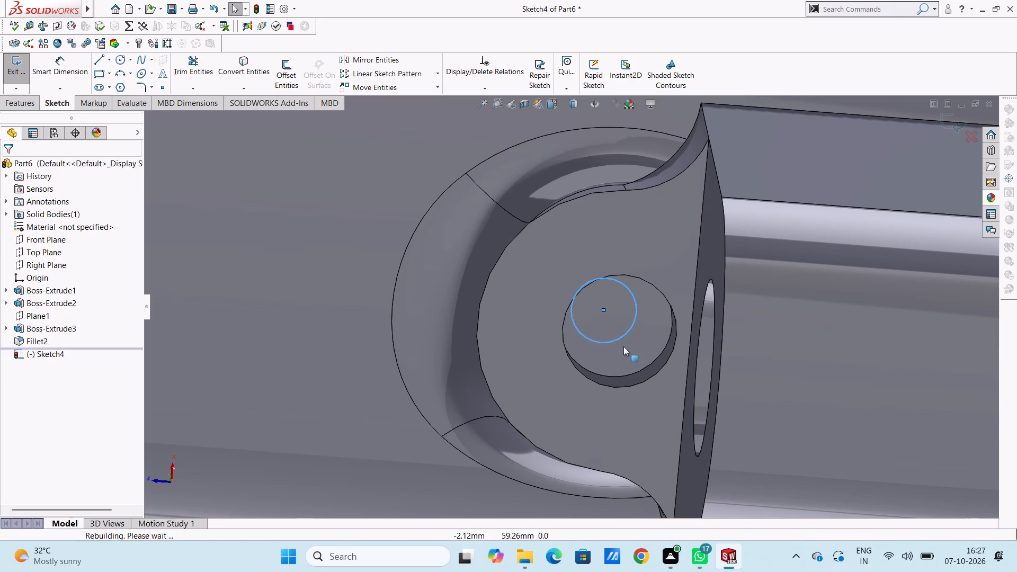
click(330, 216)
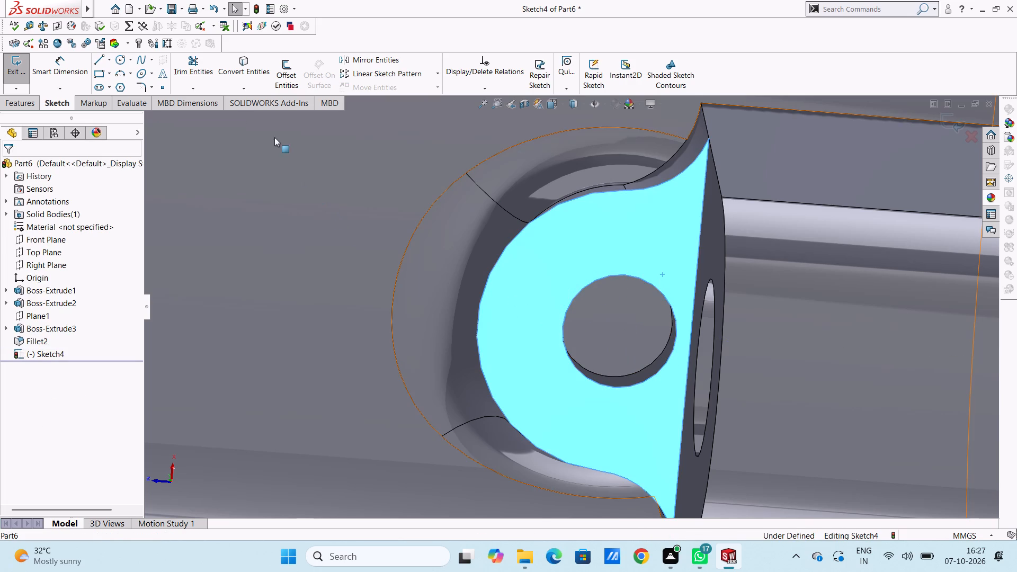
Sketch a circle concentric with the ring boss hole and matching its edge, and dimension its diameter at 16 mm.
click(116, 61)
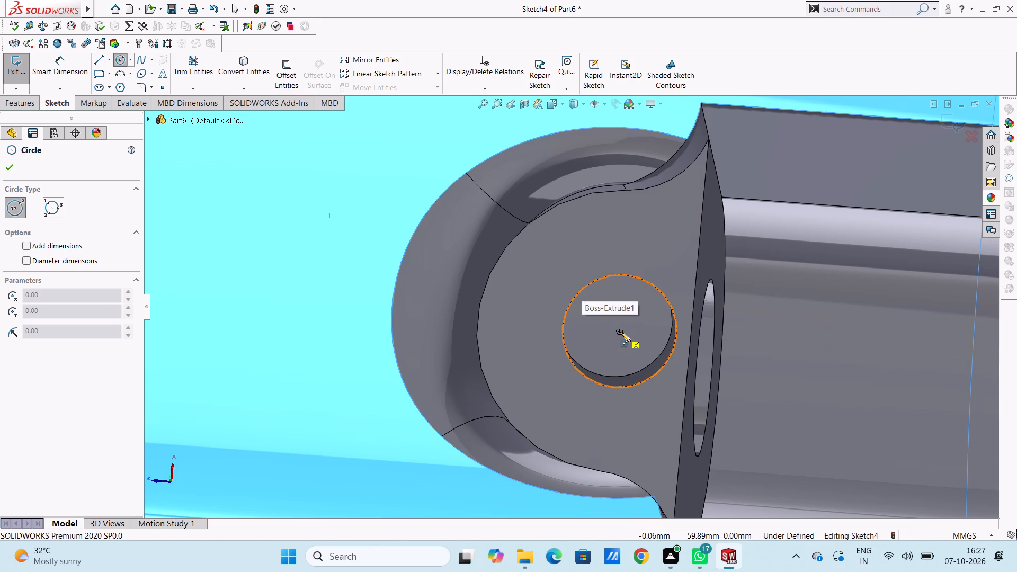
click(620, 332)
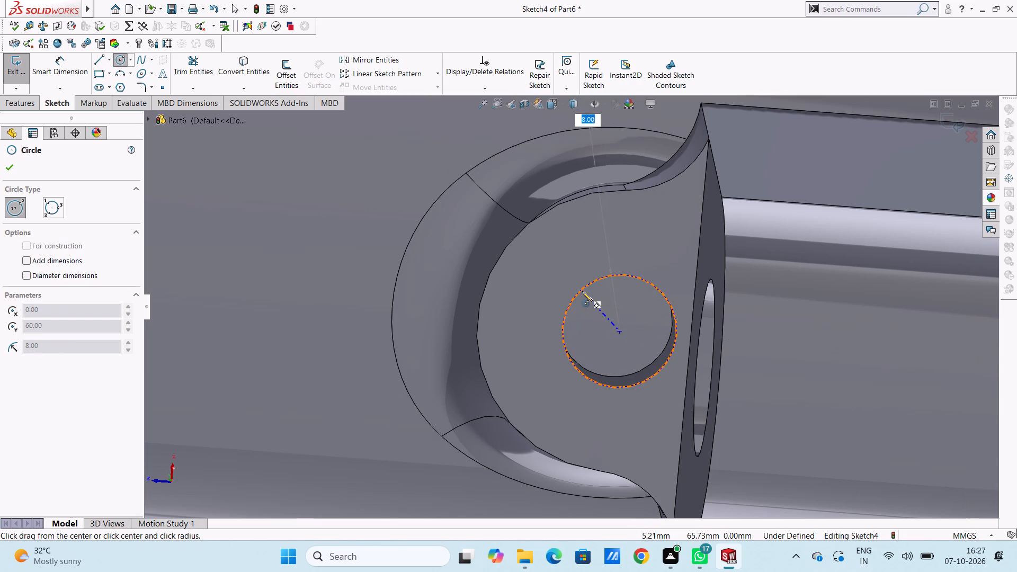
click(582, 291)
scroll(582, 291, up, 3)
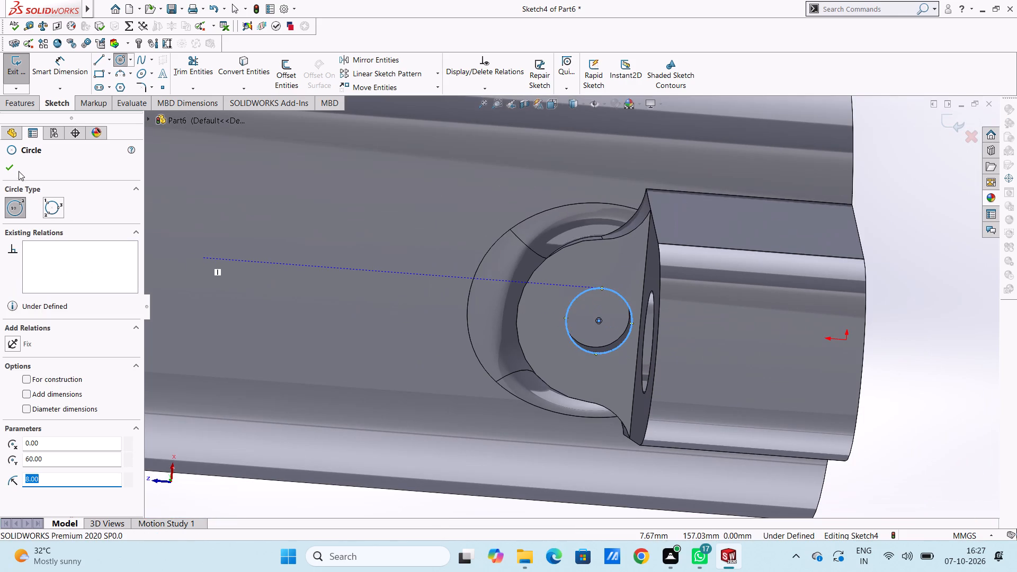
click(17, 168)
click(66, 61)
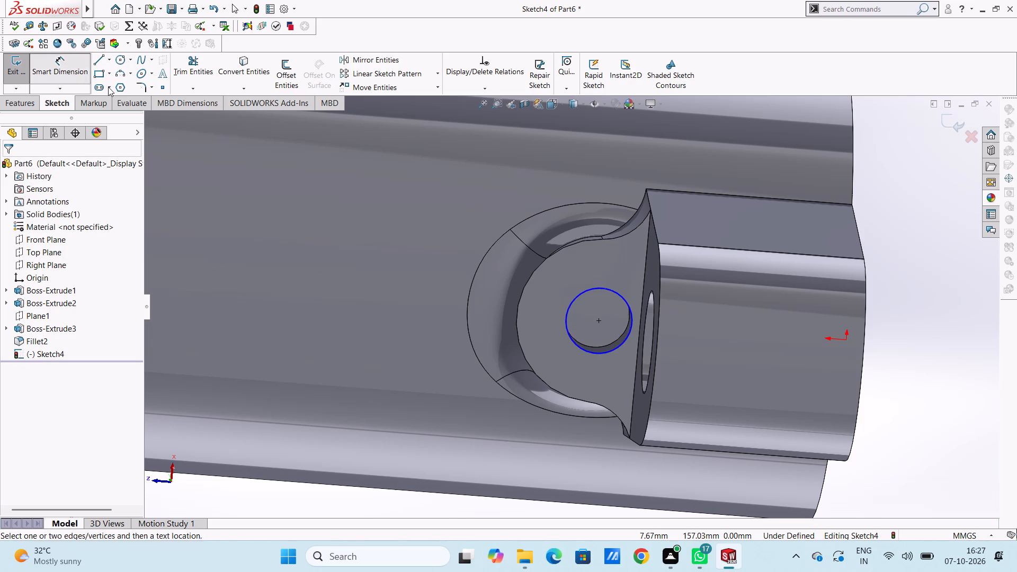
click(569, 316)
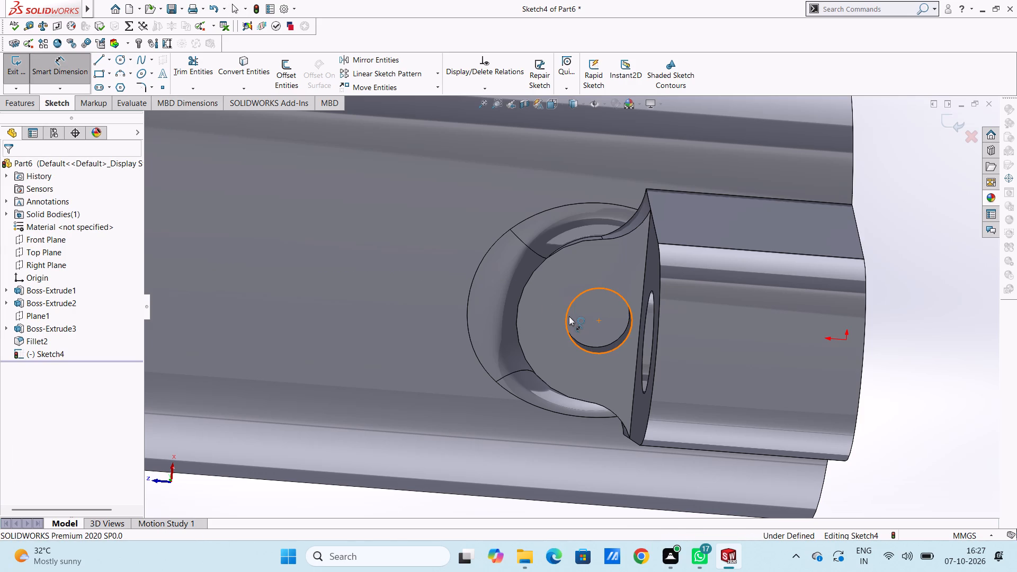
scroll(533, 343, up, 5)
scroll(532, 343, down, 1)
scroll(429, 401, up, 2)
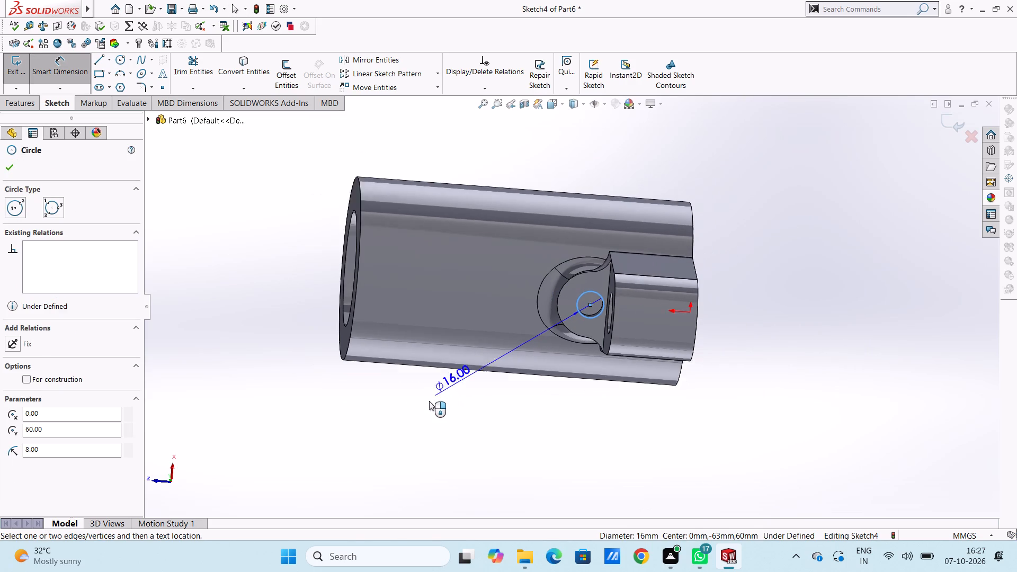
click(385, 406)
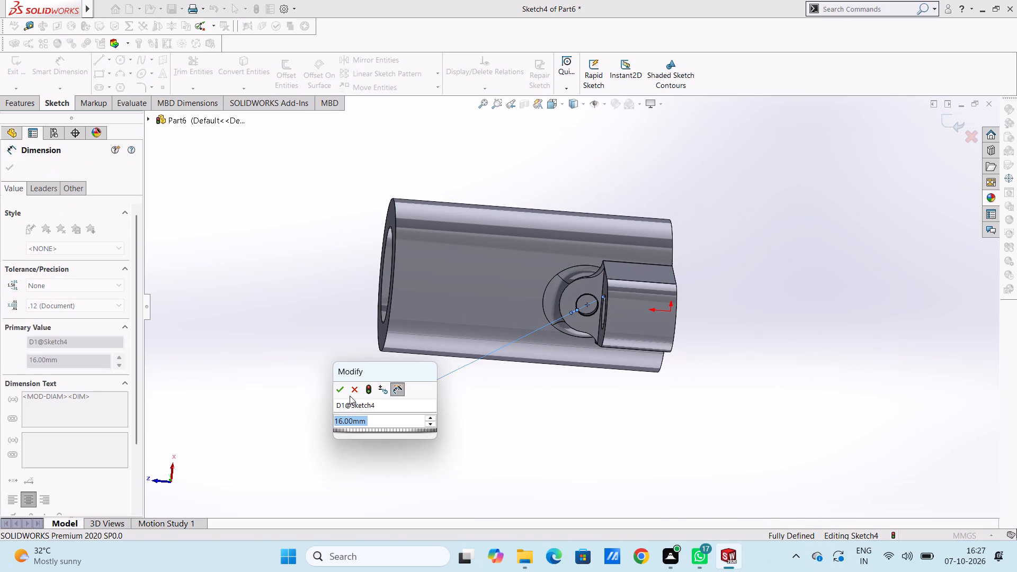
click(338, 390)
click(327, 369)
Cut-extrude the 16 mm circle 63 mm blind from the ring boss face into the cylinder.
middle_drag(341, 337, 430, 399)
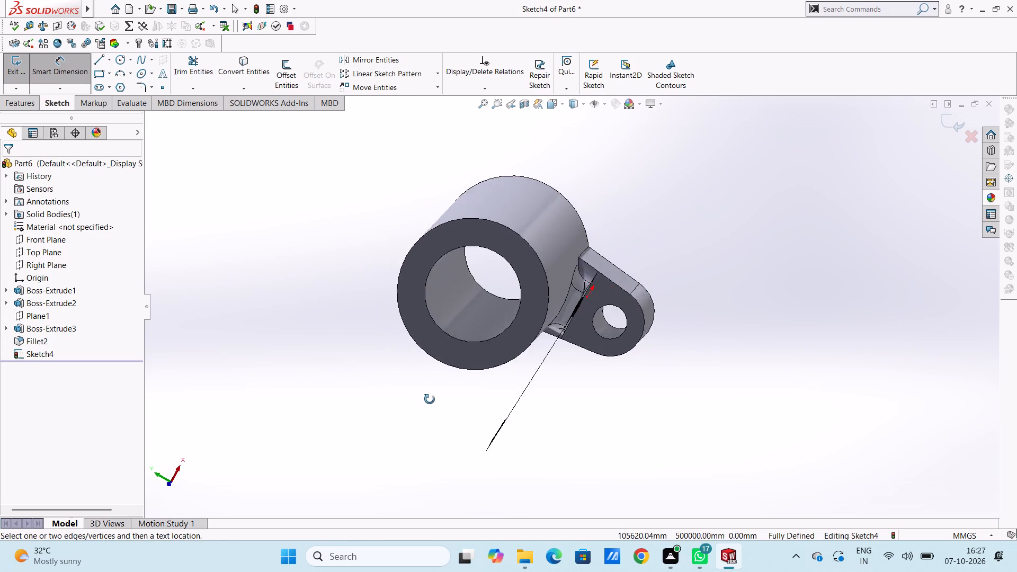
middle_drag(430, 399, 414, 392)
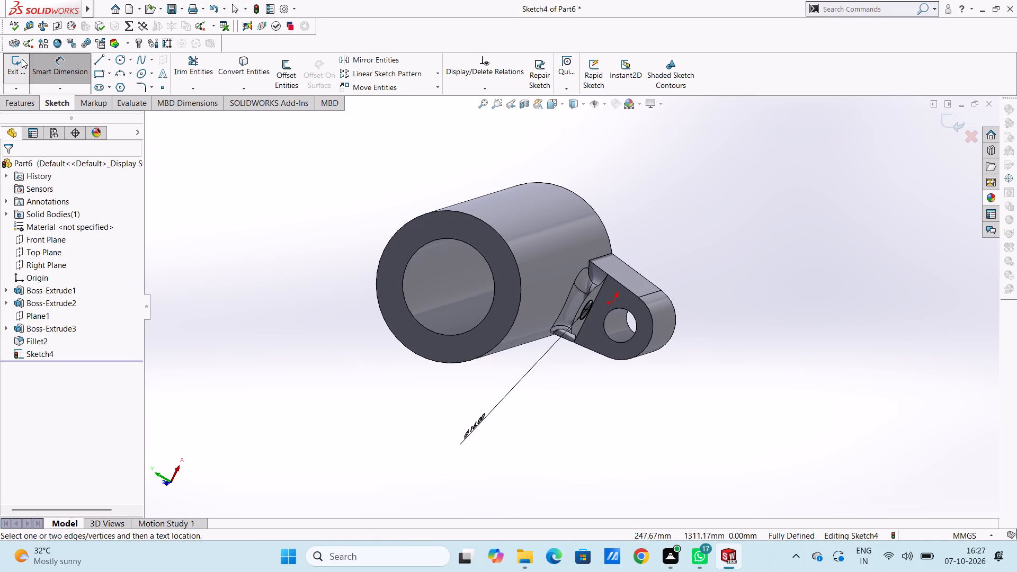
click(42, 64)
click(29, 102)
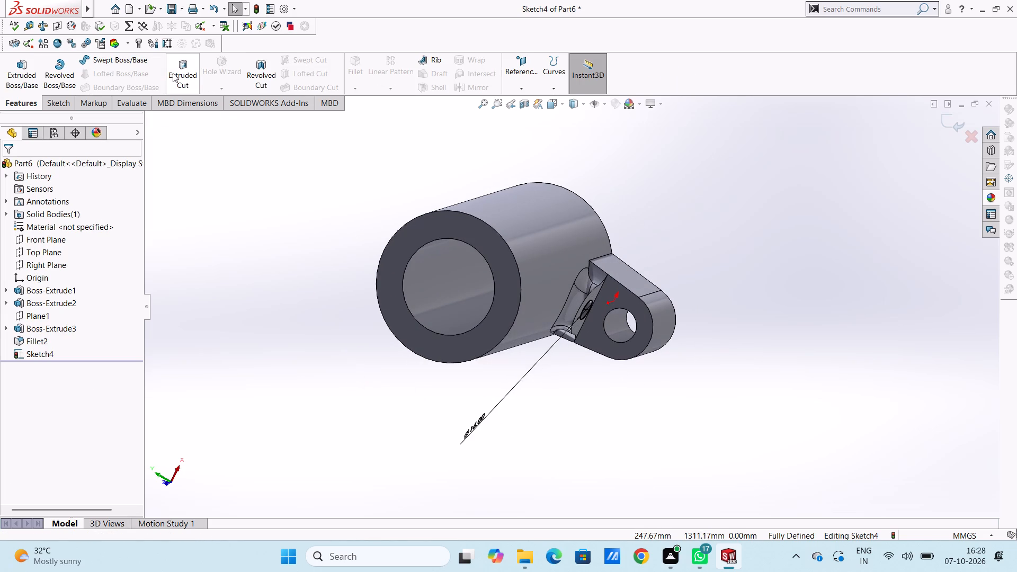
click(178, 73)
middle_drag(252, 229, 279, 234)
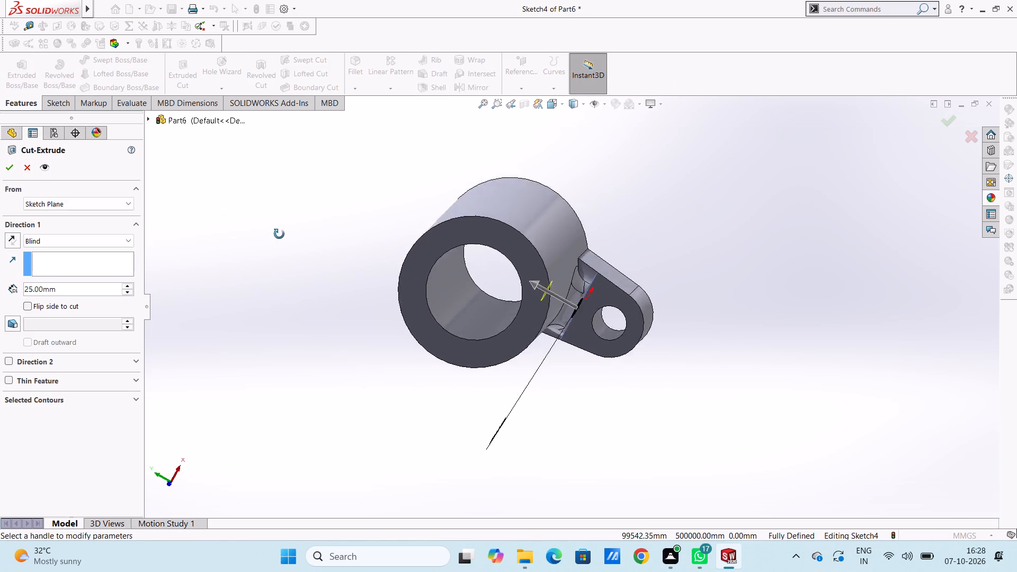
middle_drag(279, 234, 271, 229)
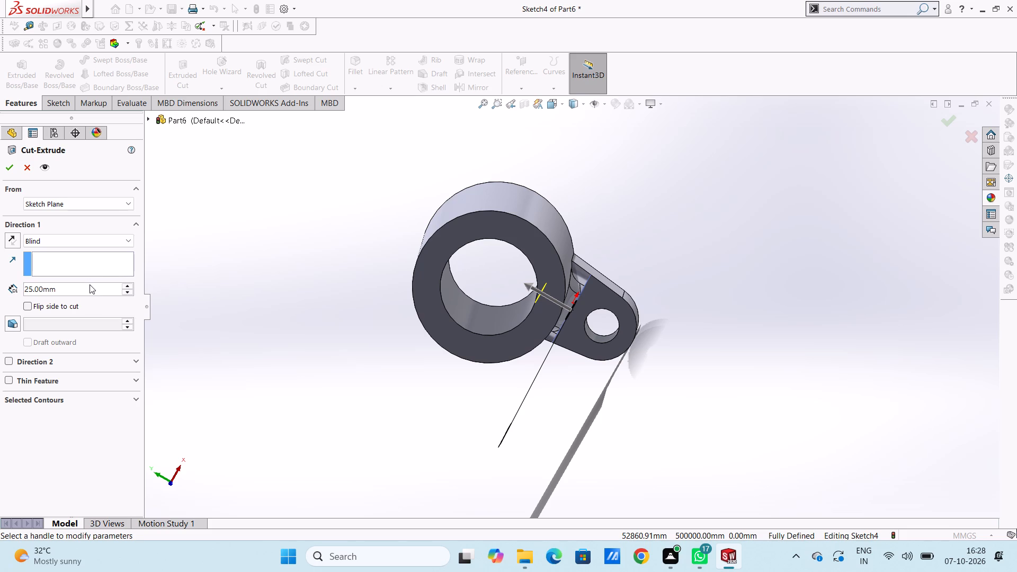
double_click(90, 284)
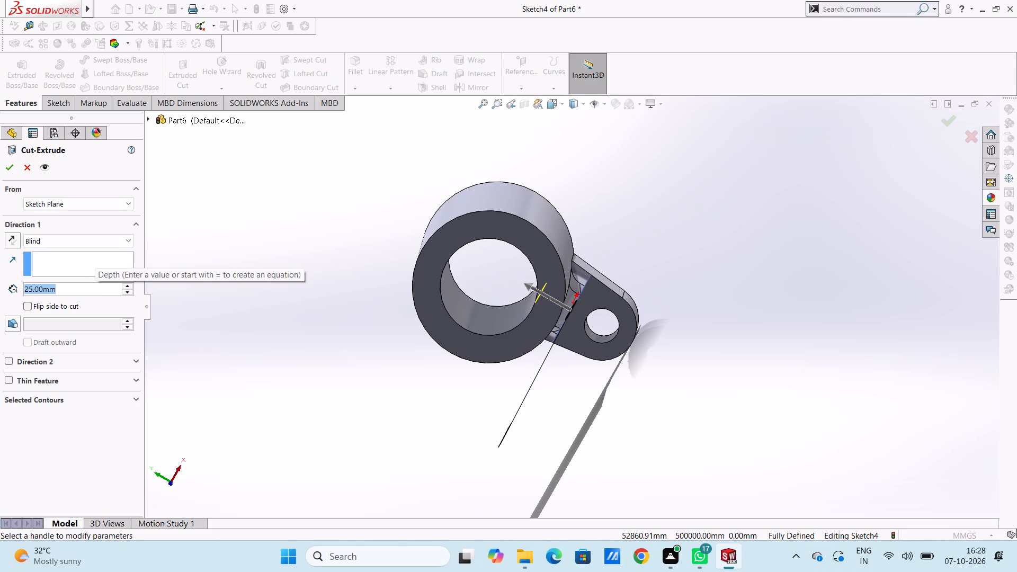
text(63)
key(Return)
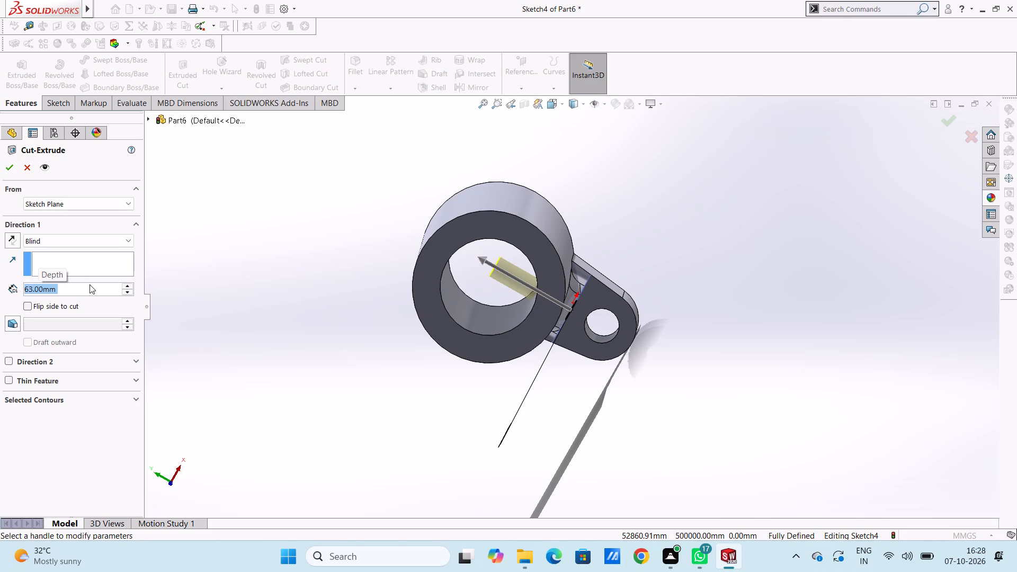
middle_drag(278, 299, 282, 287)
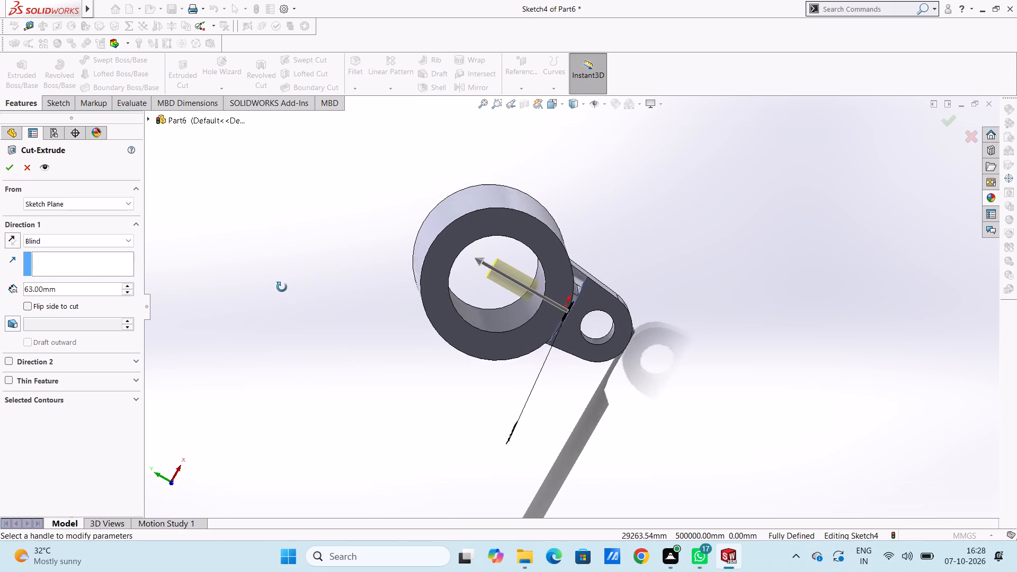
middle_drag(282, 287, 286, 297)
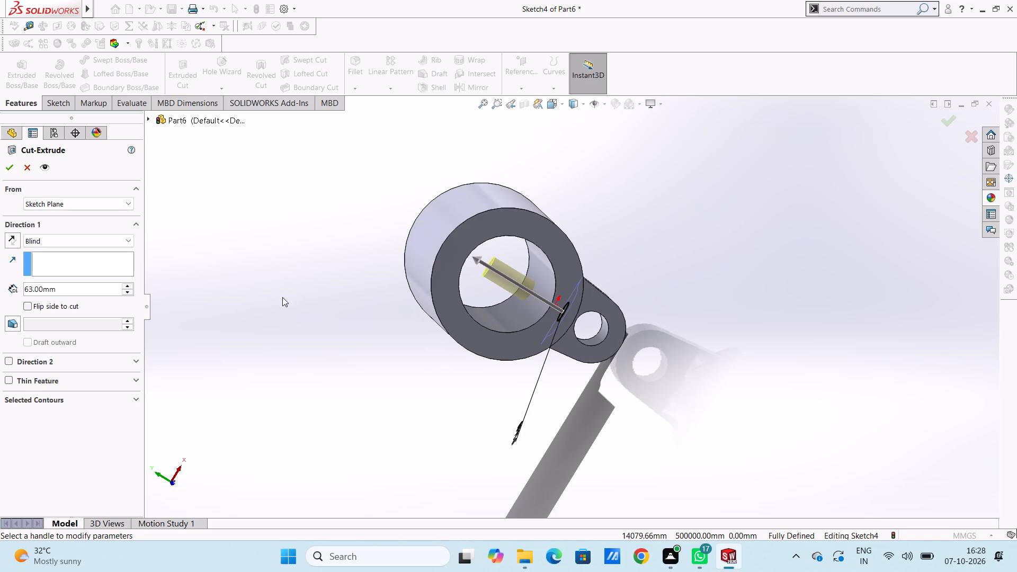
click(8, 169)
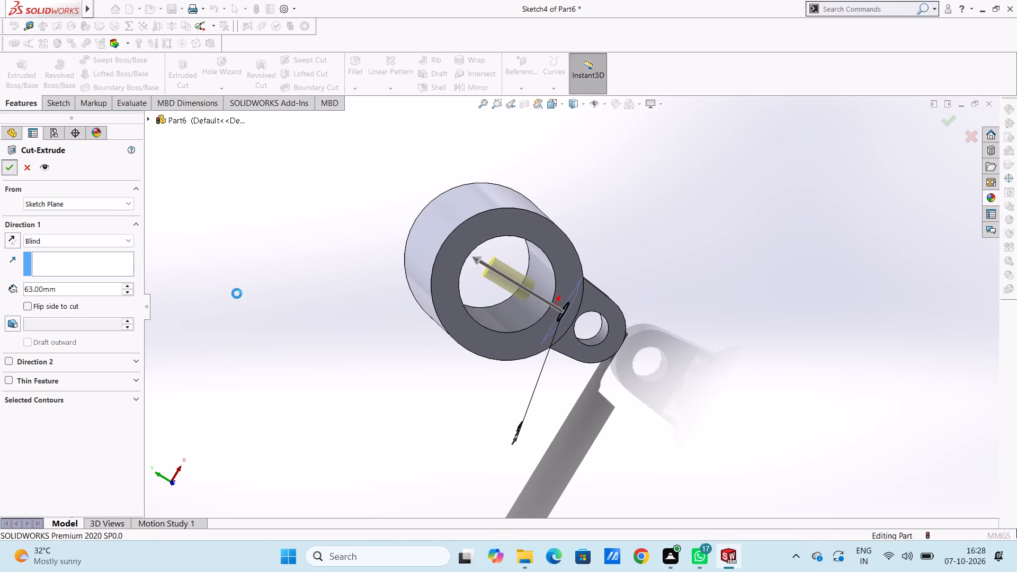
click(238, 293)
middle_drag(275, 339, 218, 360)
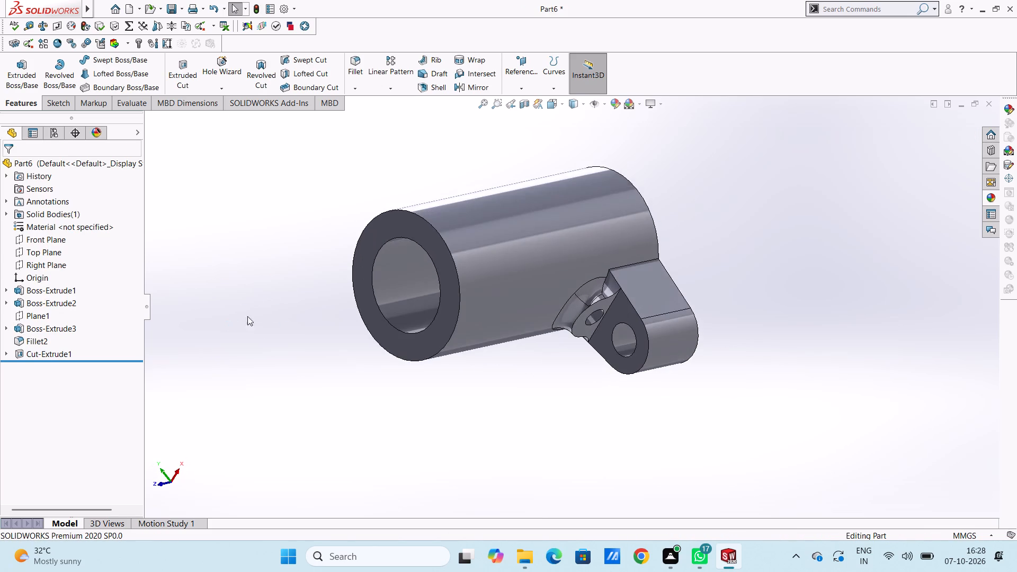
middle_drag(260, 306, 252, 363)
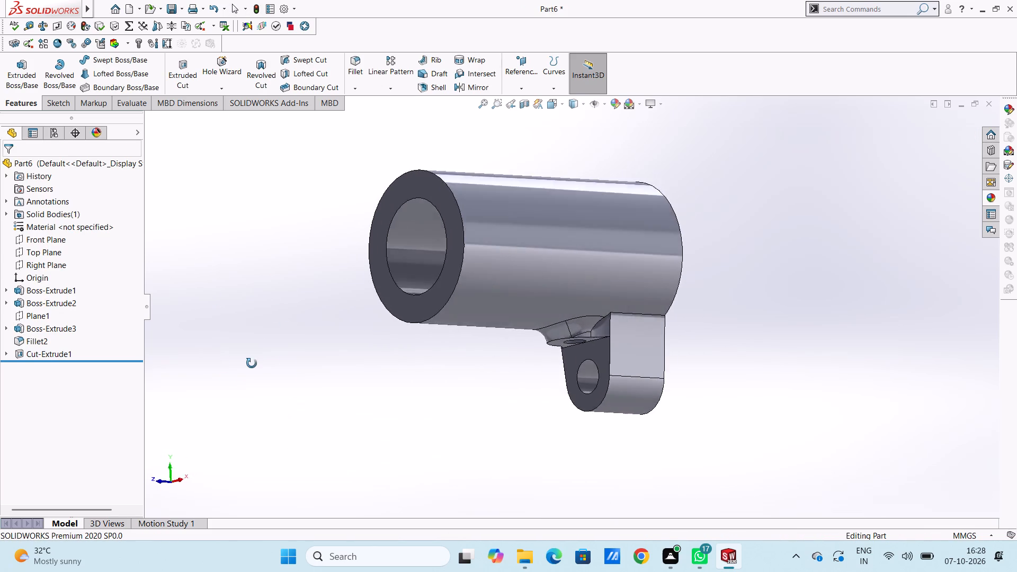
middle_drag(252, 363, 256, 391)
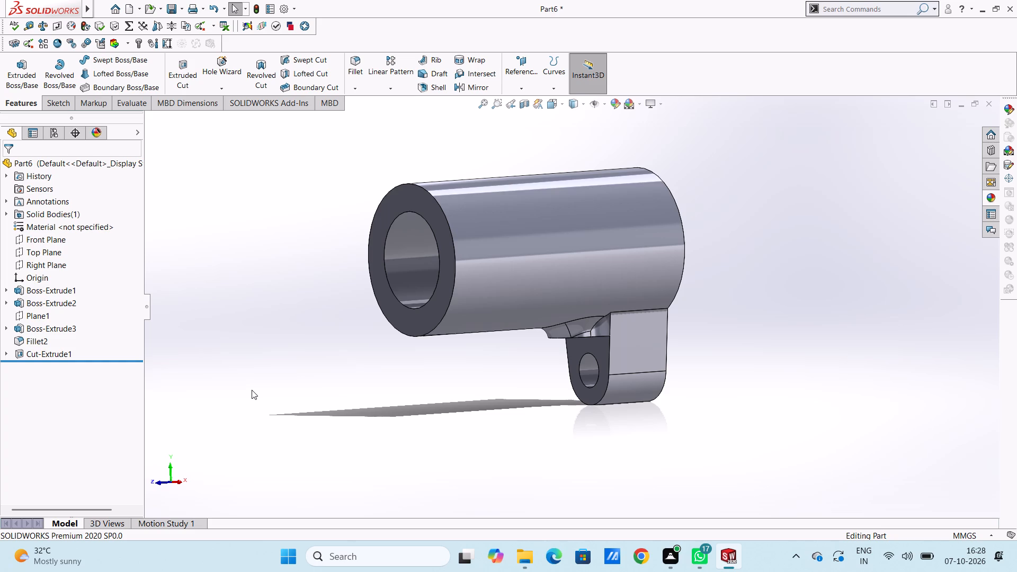
Undo the 63 mm cut together with its circle sketch, and also the 12 mm fillet around the ring boss.
key(ctrl+z)
key(ctrl+z)
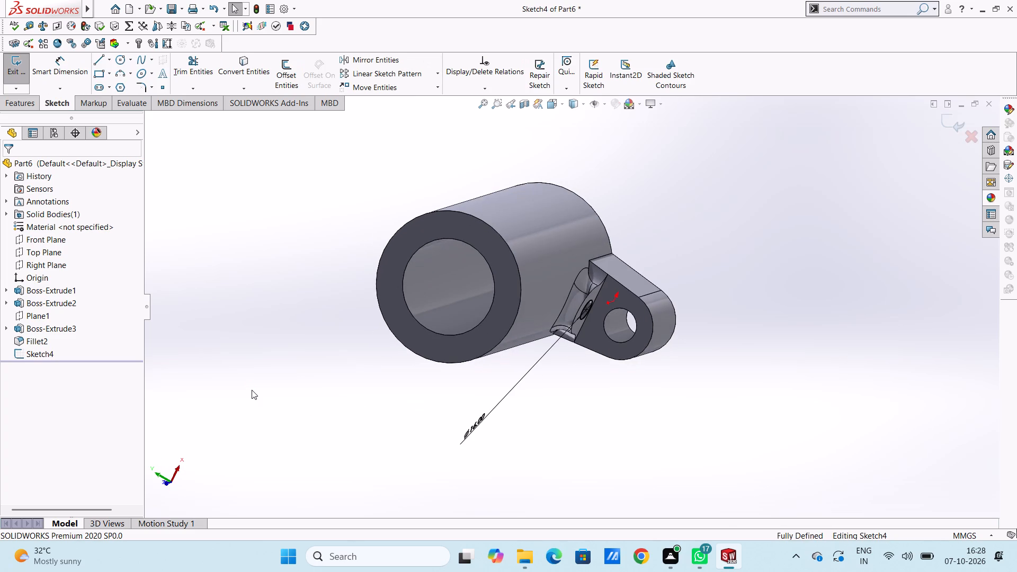
key(ctrl+z)
scroll(252, 390, up, 1)
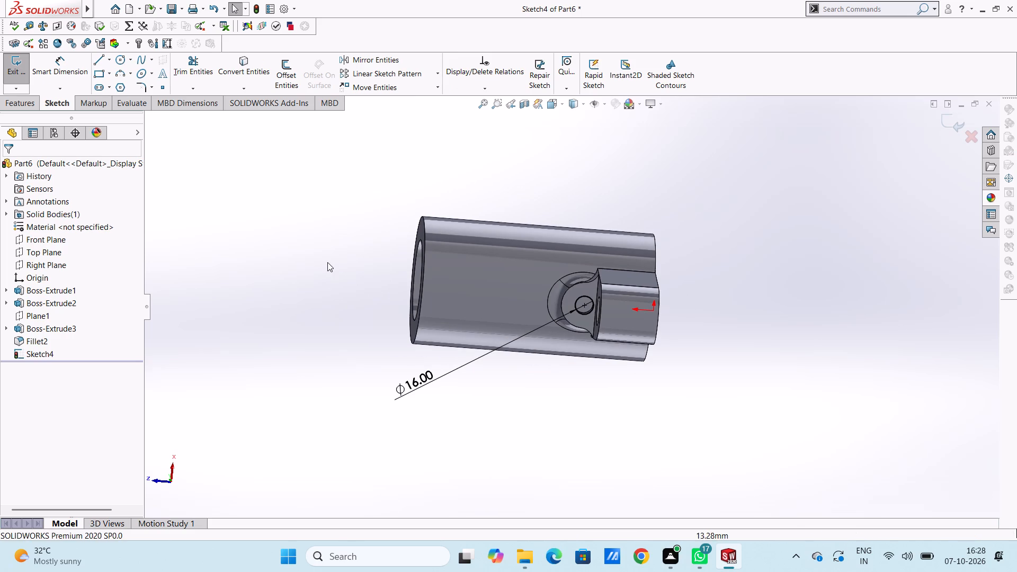
middle_drag(327, 266, 318, 403)
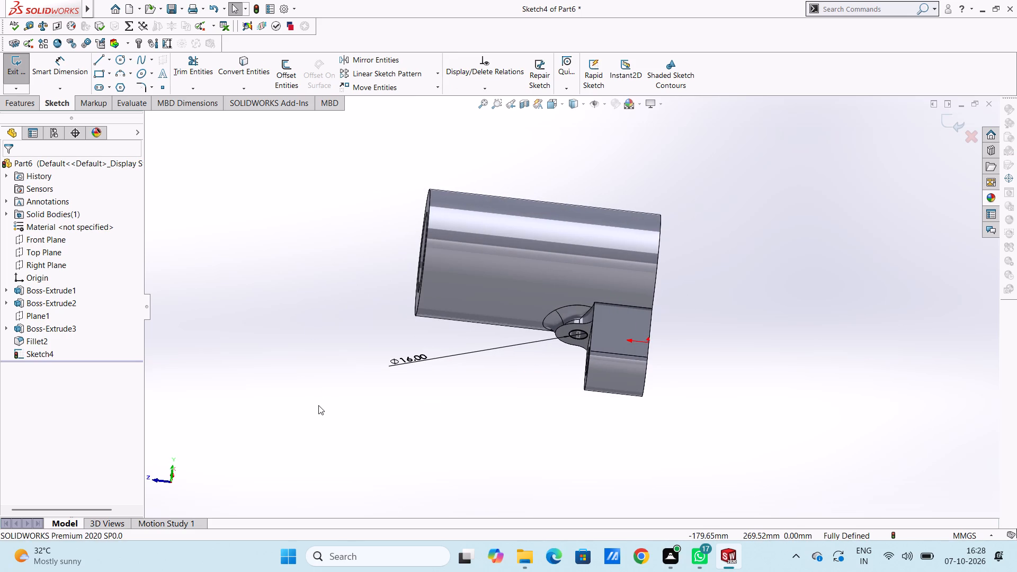
key(ctrl+z)
key(ctrl+z)
key(ctrl+z)
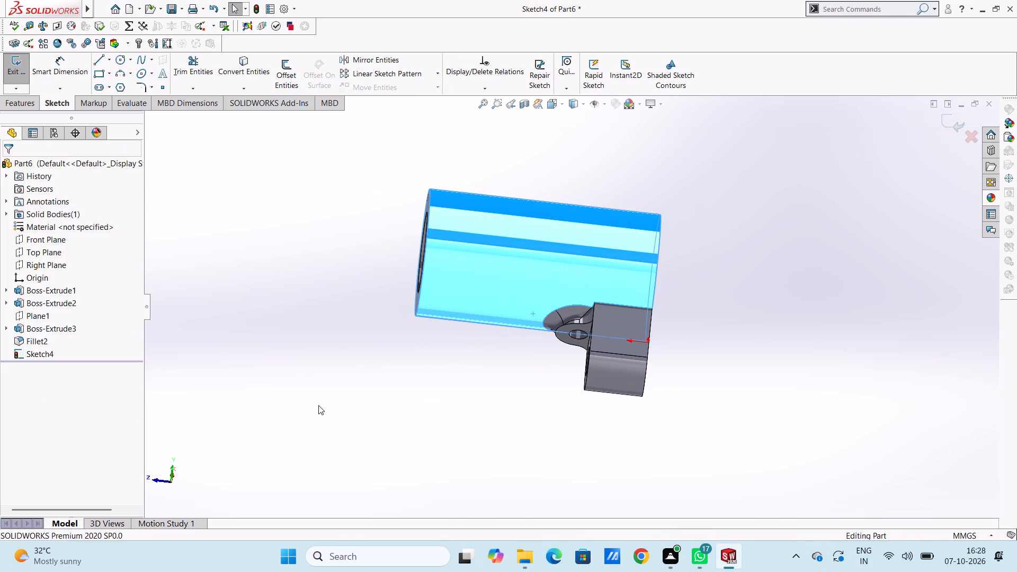
key(ctrl+z)
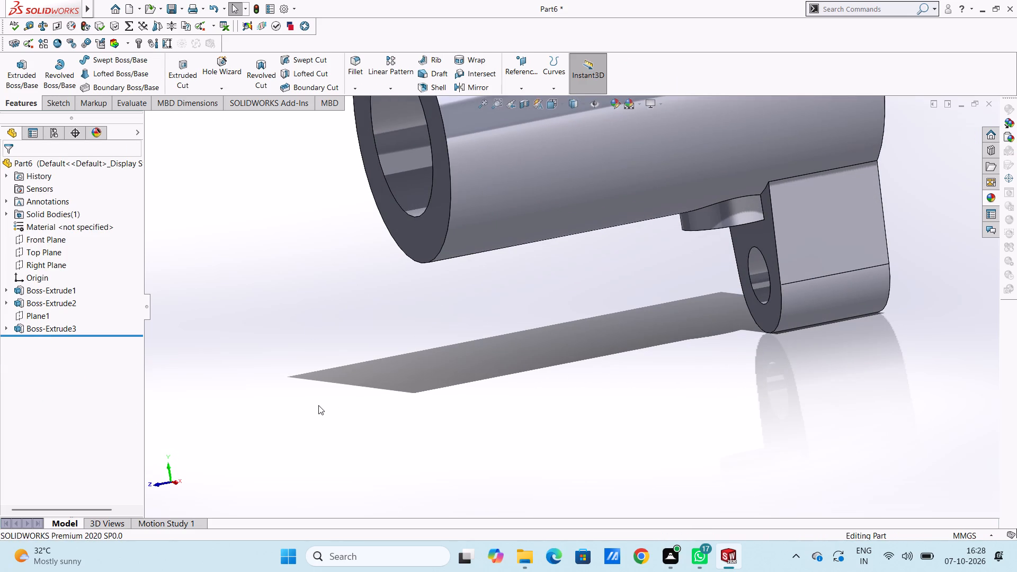
Examine the unfilleted junction between the ring boss, the tapered boss and the cylinder from several angles.
scroll(304, 390, up, 1)
scroll(649, 316, down, 1)
middle_drag(647, 329, 612, 301)
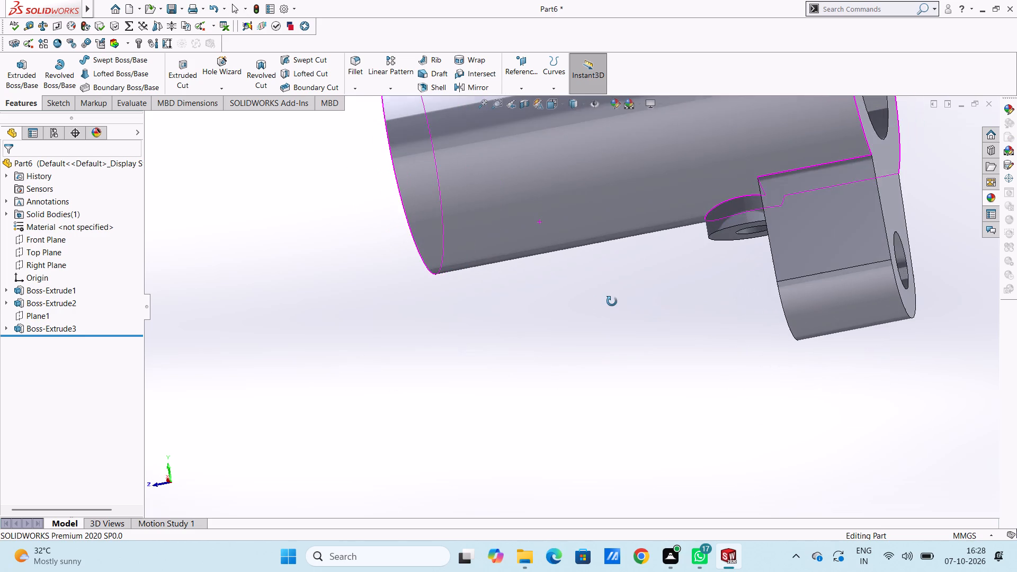
middle_drag(612, 301, 635, 309)
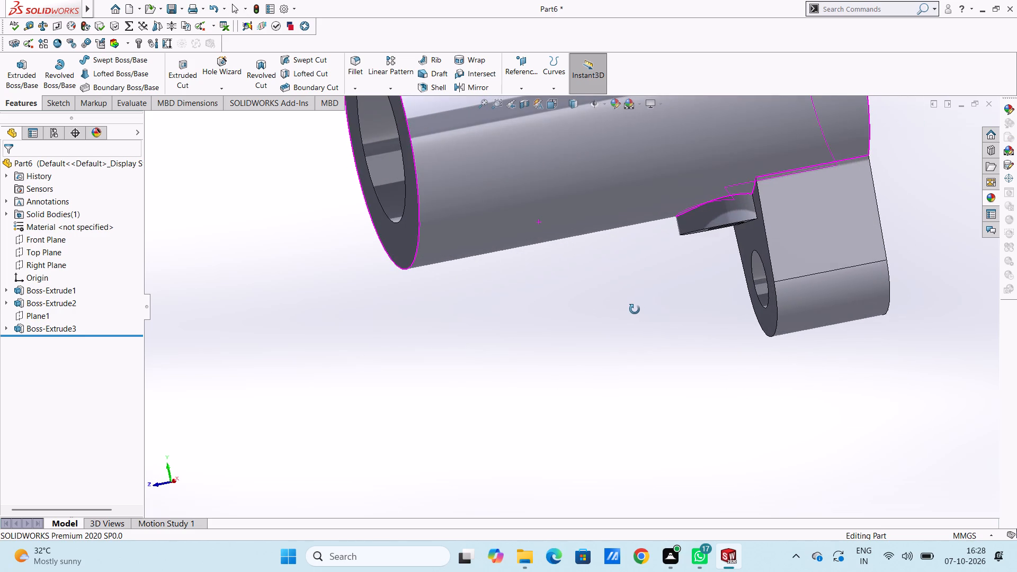
middle_drag(635, 309, 622, 309)
middle_drag(800, 300, 832, 317)
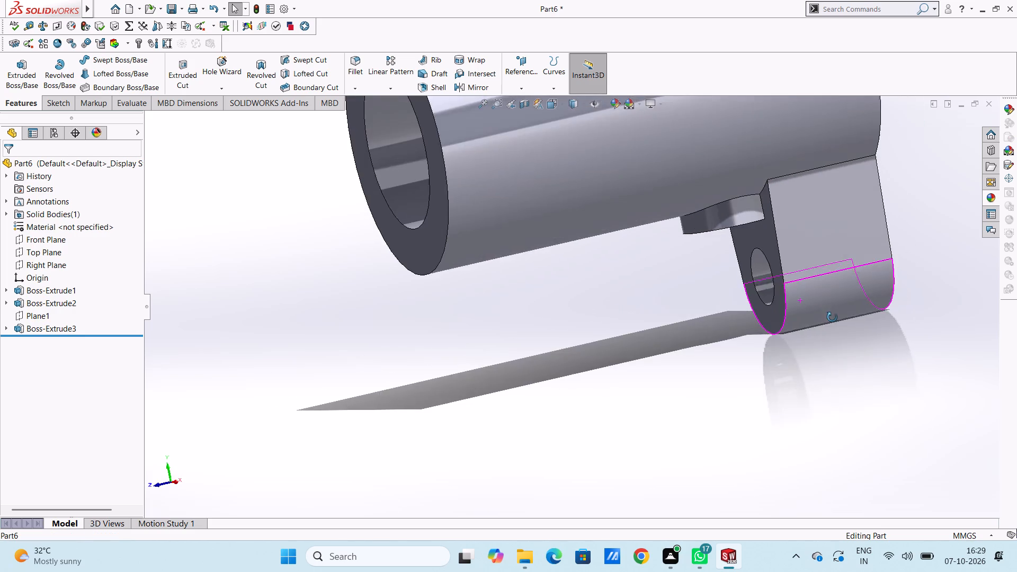
Fillet the two short corner edges where the ring boss meets the tapered boss face with a 12 mm radius.
middle_drag(832, 317, 837, 320)
scroll(814, 213, down, 5)
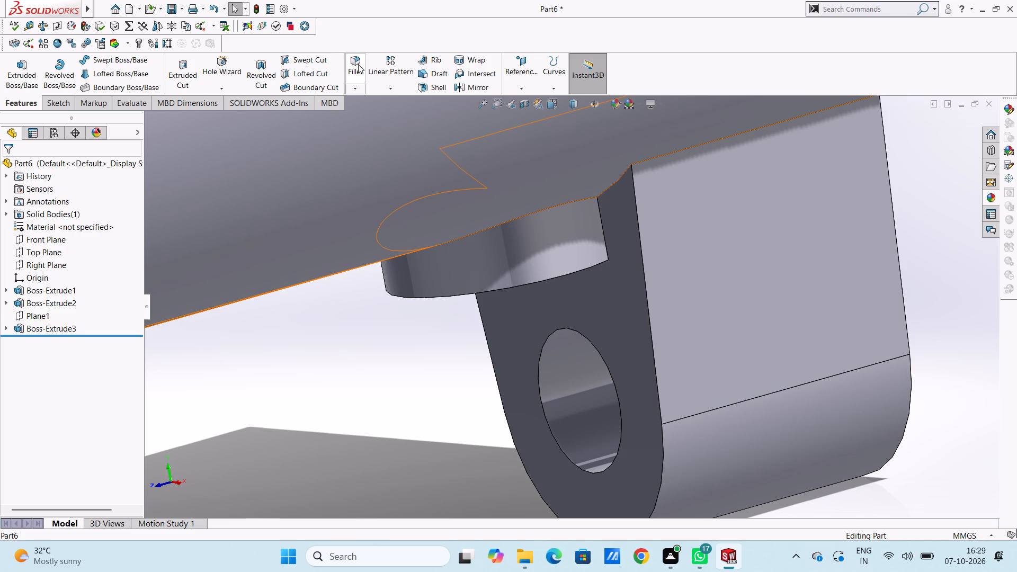
click(358, 64)
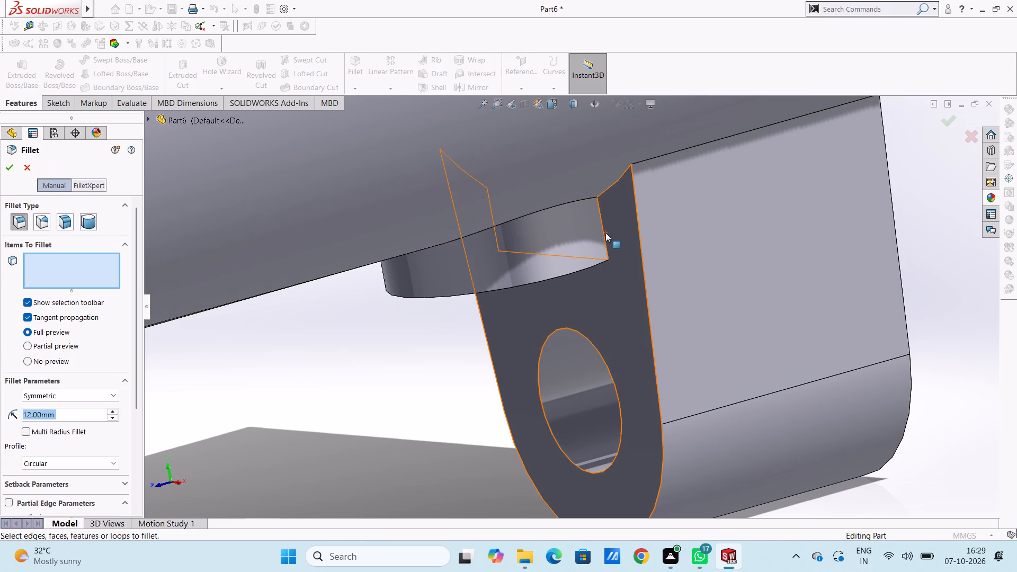
click(602, 232)
scroll(427, 327, up, 4)
middle_drag(356, 348, 427, 354)
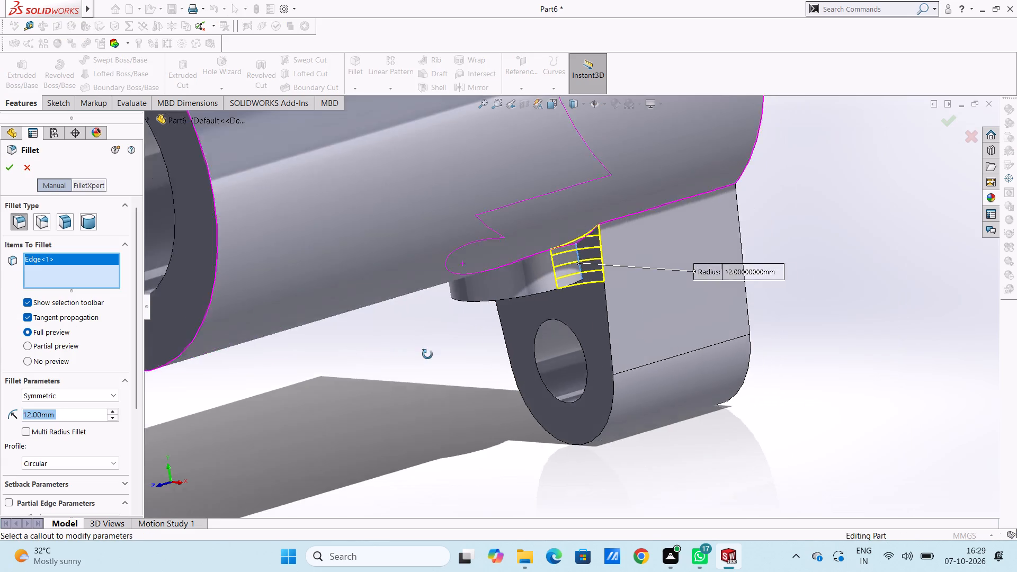
middle_drag(427, 354, 485, 362)
scroll(277, 244, down, 5)
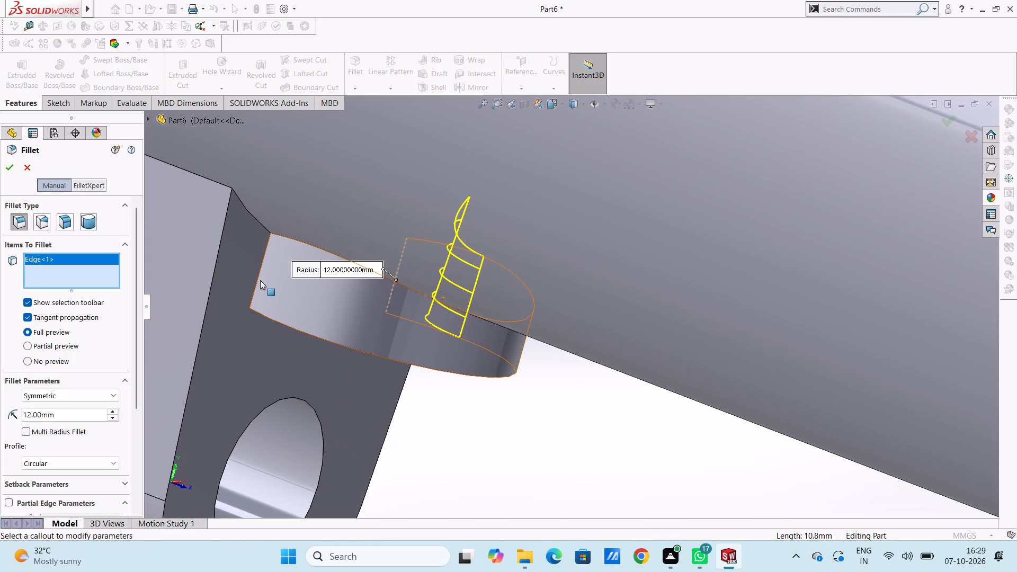
click(257, 280)
scroll(257, 280, up, 5)
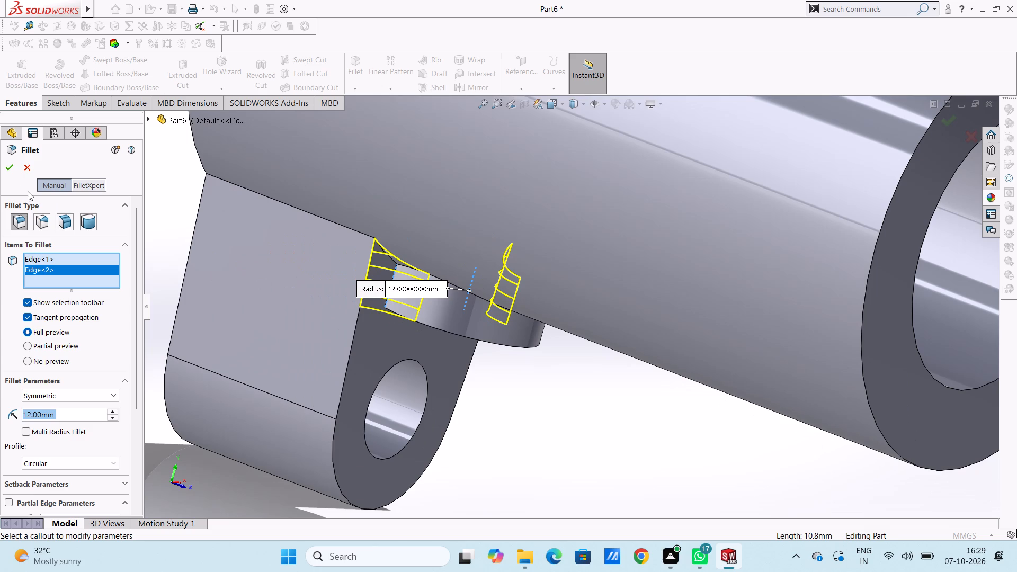
click(13, 167)
scroll(174, 226, up, 5)
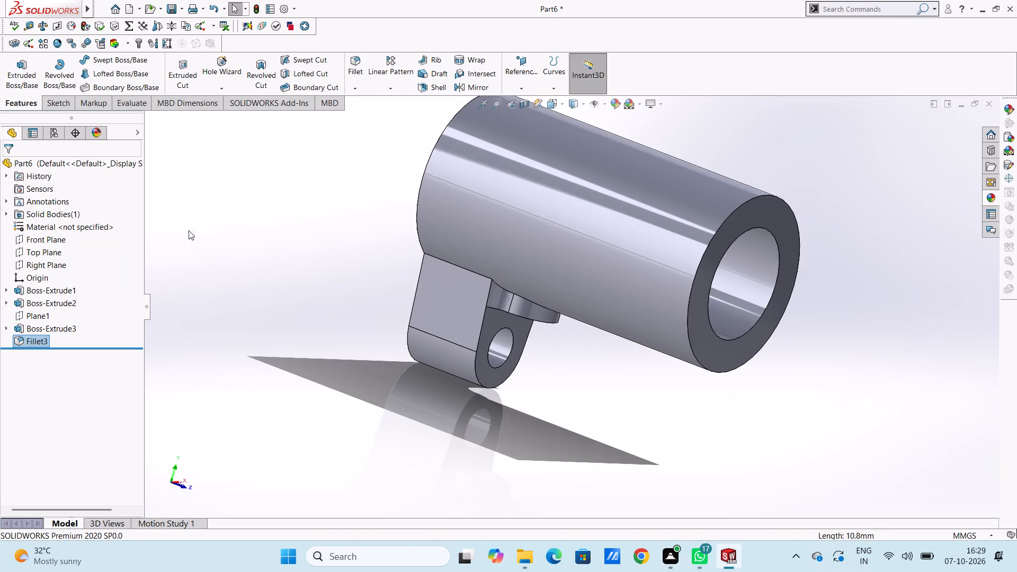
Examine the corner fillets between the ring boss and tapered boss, and the whole part, from several angles.
middle_drag(322, 258, 246, 215)
middle_drag(368, 314, 300, 290)
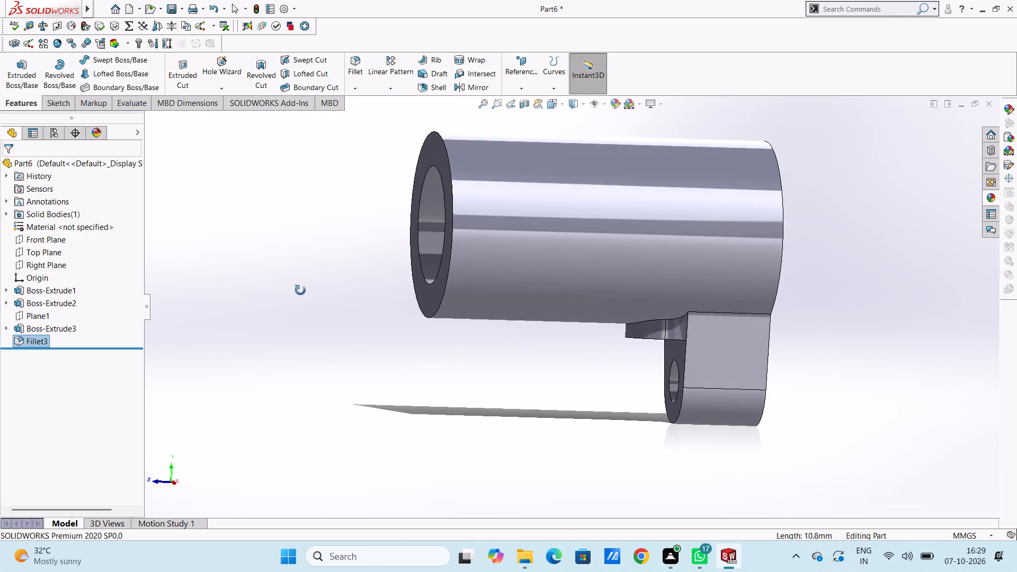
middle_drag(300, 290, 378, 264)
middle_drag(443, 361, 423, 353)
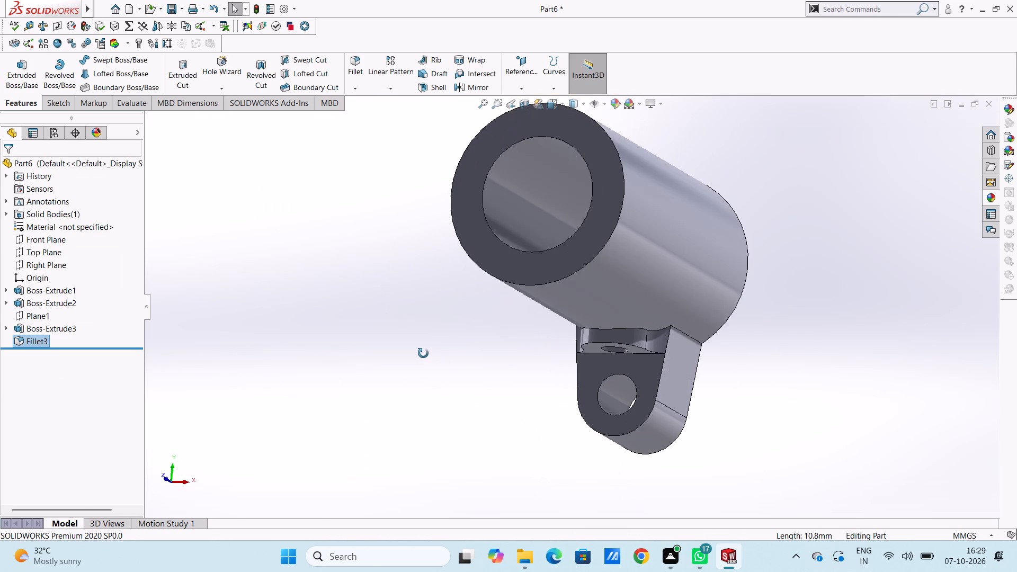
middle_drag(423, 353, 442, 400)
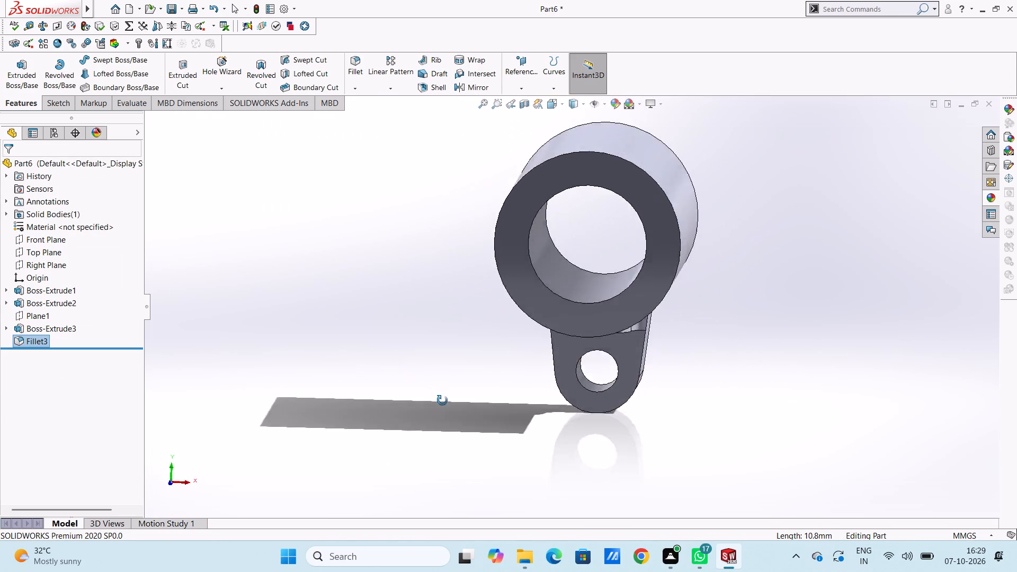
middle_drag(442, 400, 377, 385)
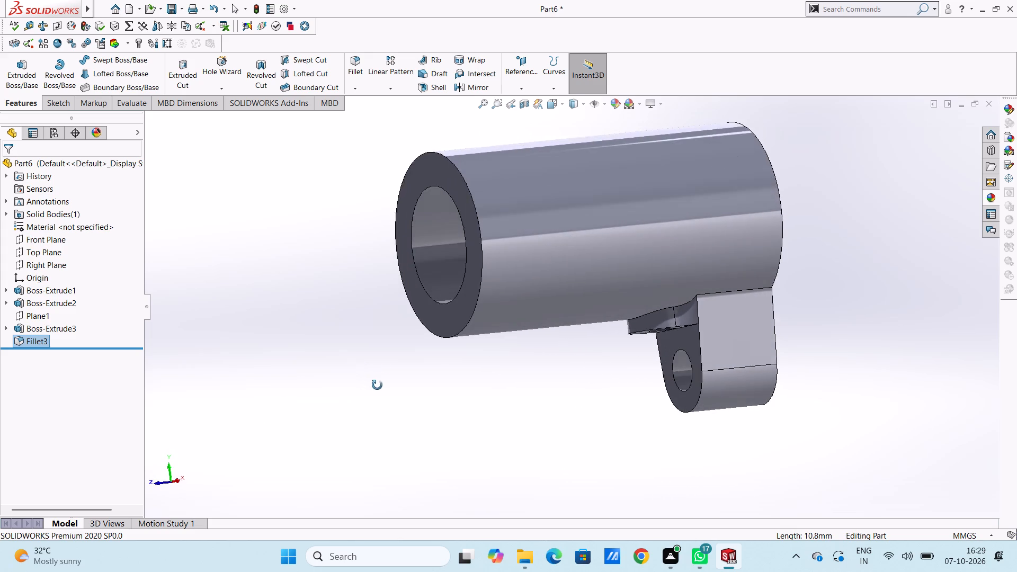
middle_drag(377, 385, 409, 363)
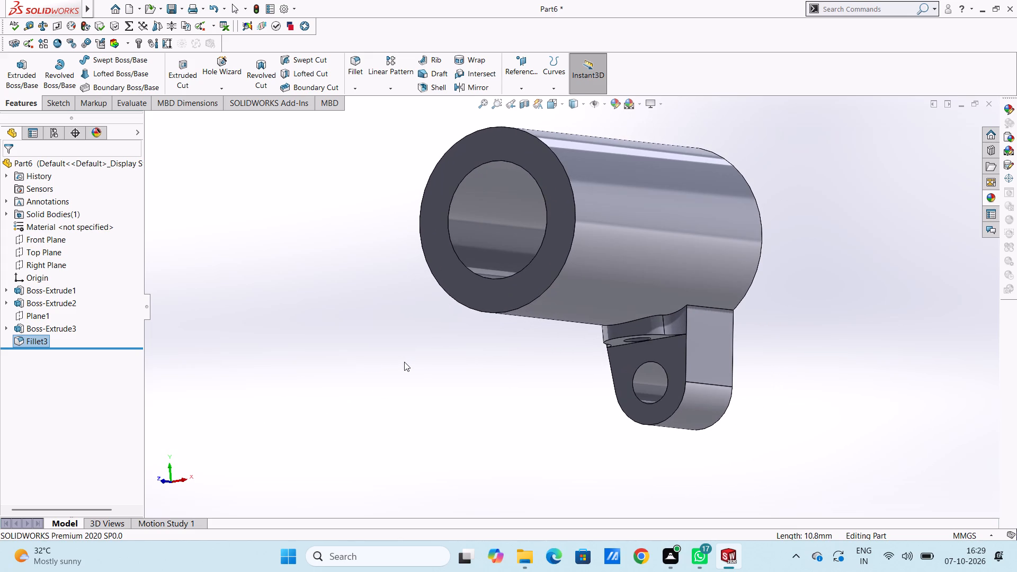
key(ctrl+7)
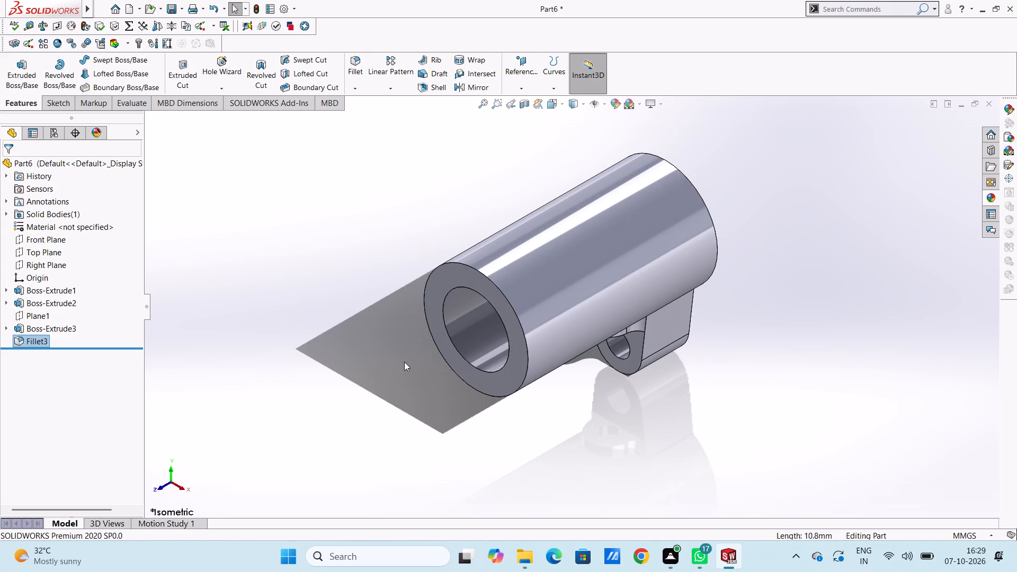
middle_drag(414, 383, 364, 234)
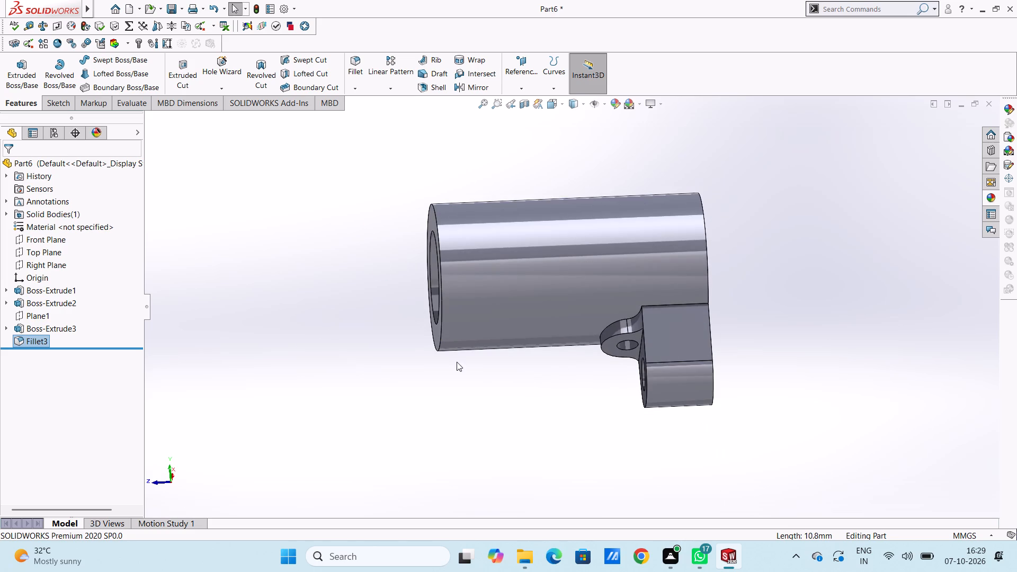
middle_drag(488, 396, 521, 306)
scroll(521, 306, down, 1)
middle_drag(585, 426, 627, 319)
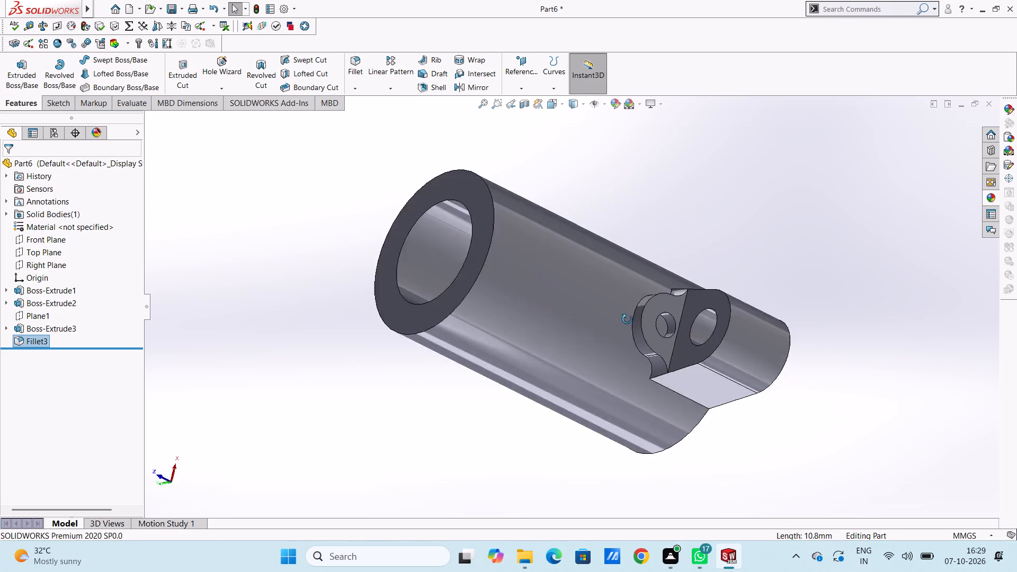
middle_drag(627, 319, 619, 455)
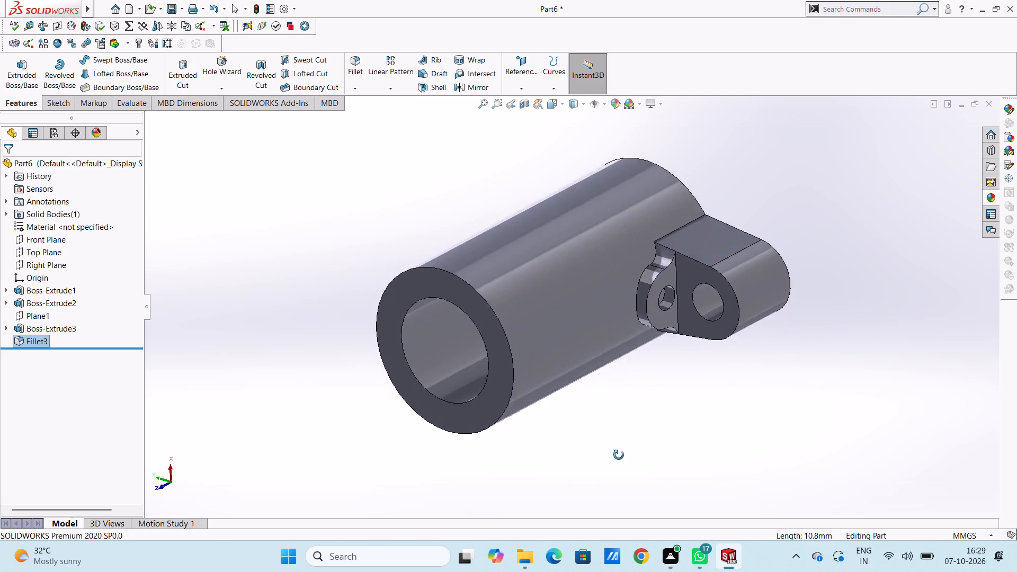
middle_drag(619, 455, 504, 361)
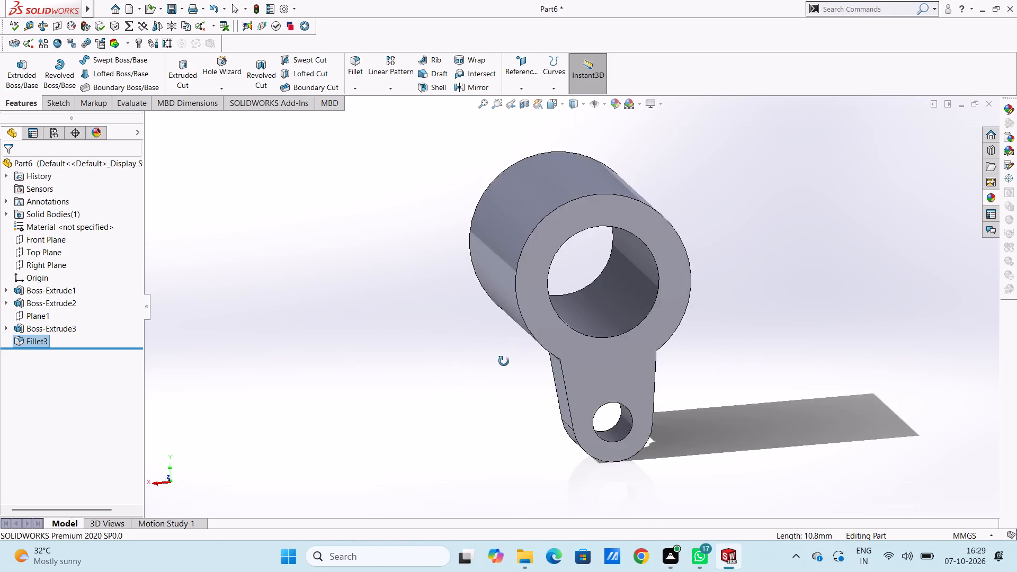
middle_drag(504, 361, 713, 439)
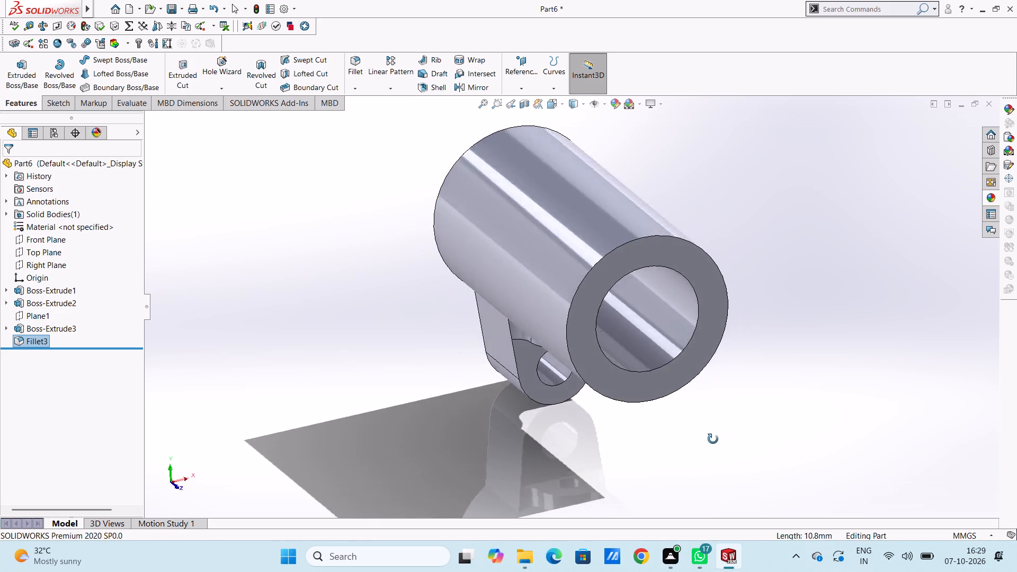
middle_drag(713, 439, 624, 391)
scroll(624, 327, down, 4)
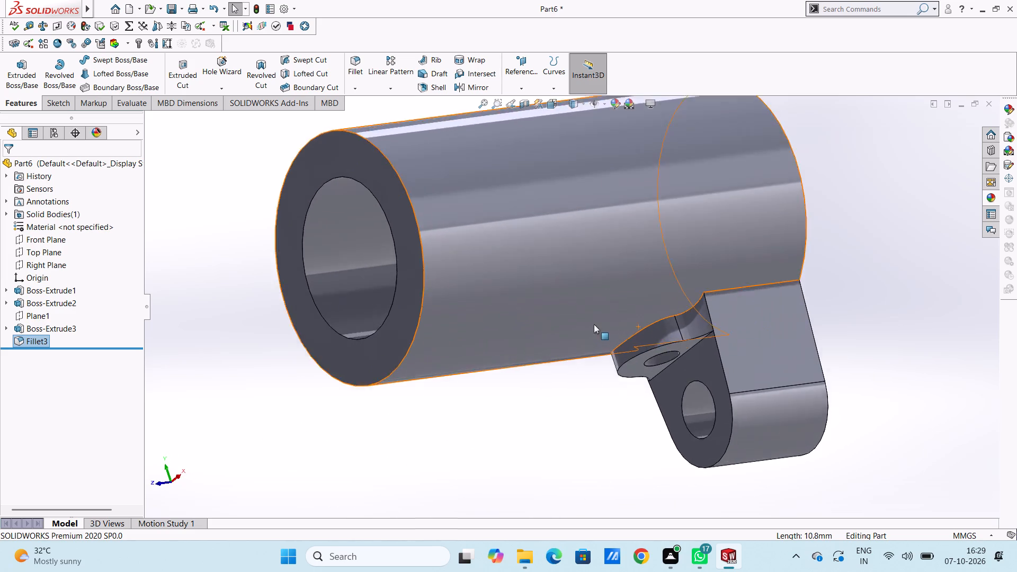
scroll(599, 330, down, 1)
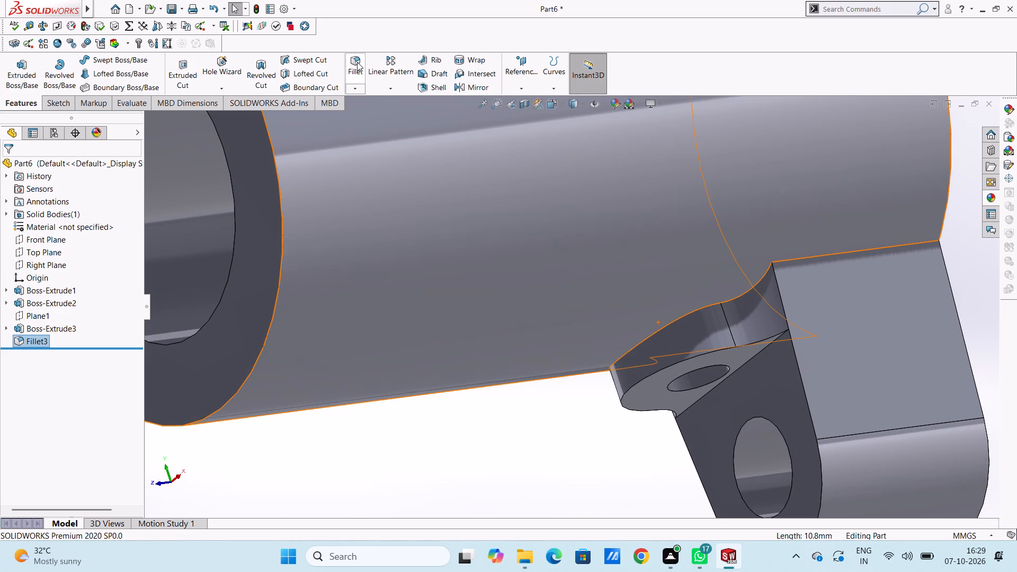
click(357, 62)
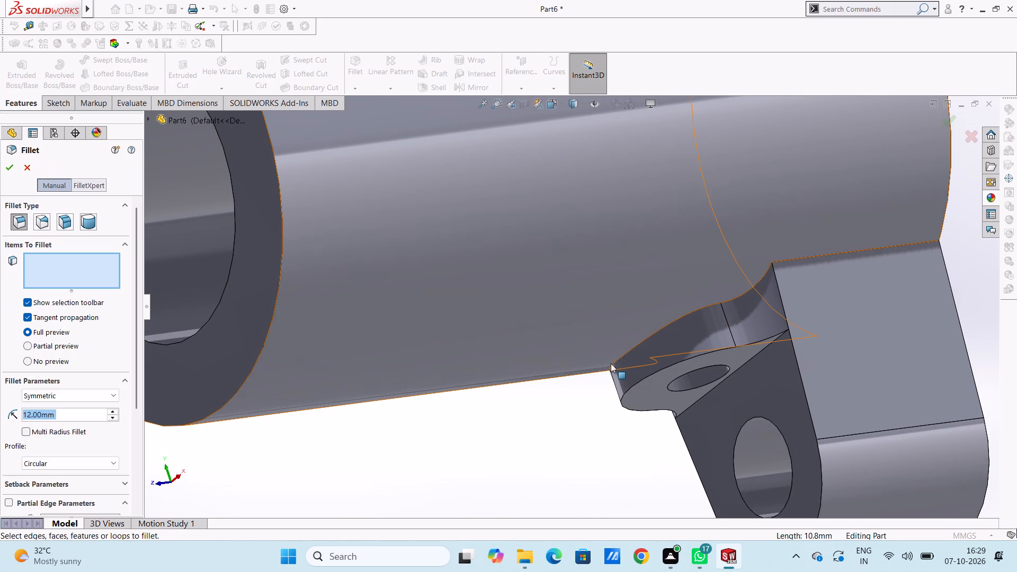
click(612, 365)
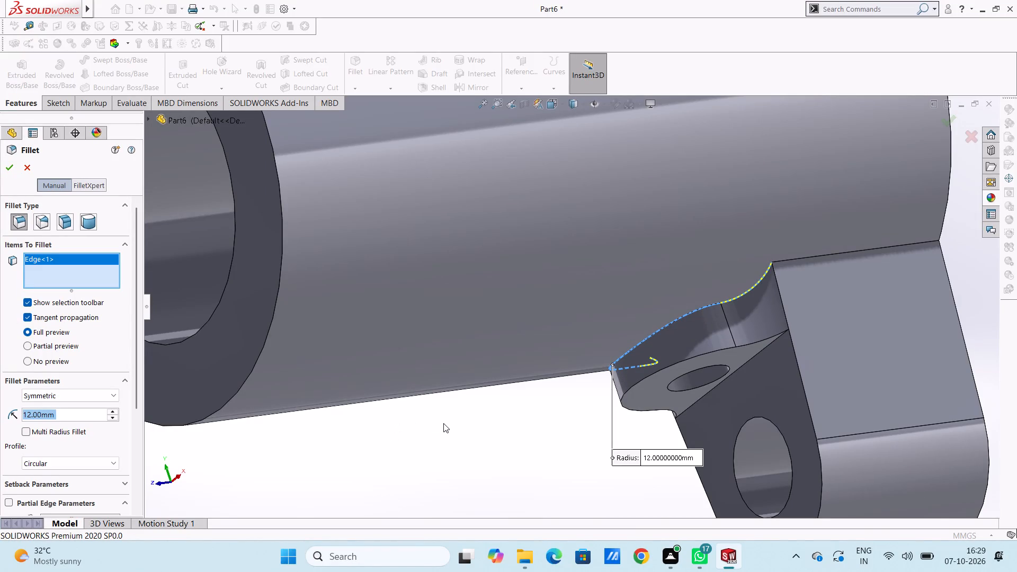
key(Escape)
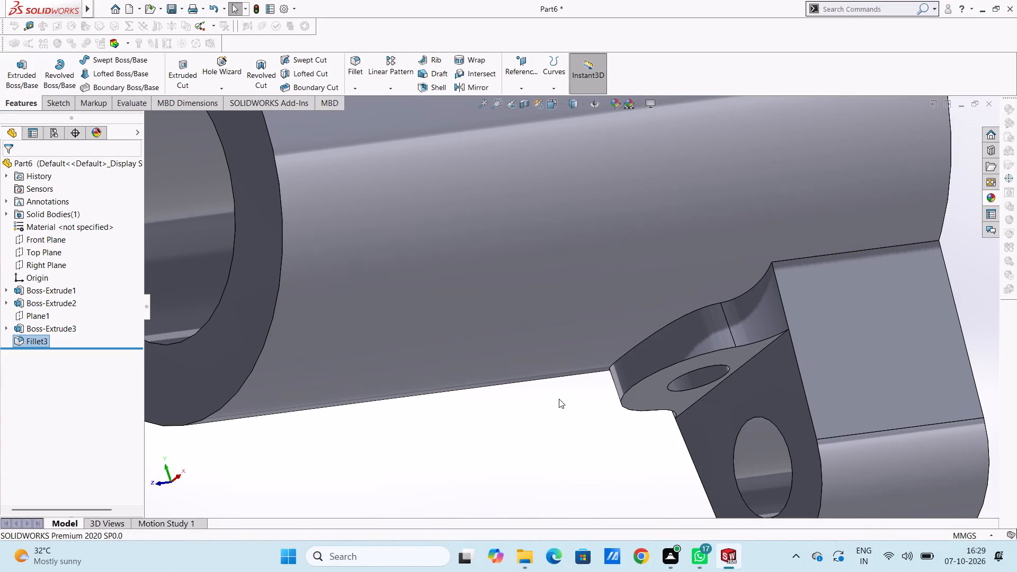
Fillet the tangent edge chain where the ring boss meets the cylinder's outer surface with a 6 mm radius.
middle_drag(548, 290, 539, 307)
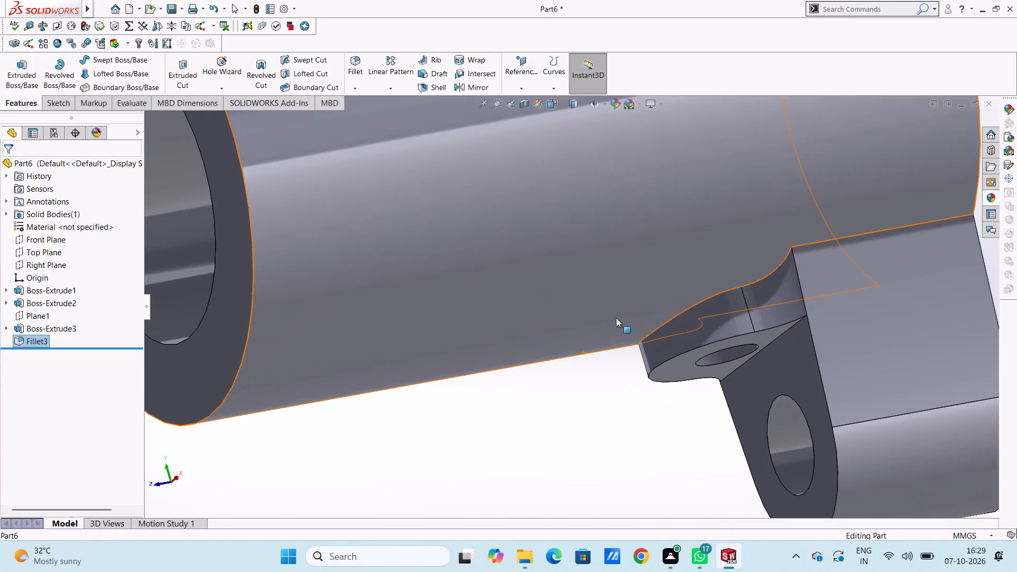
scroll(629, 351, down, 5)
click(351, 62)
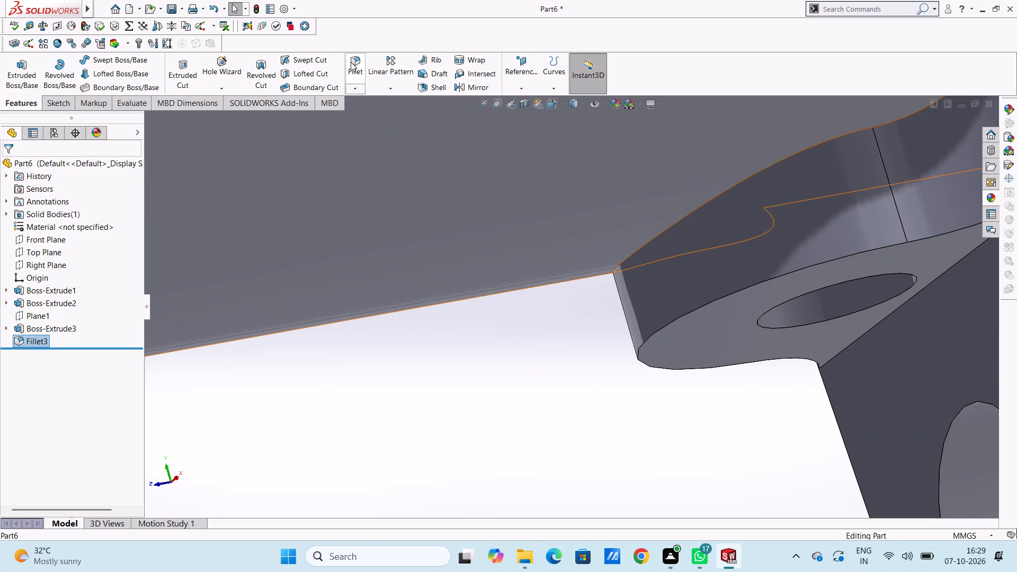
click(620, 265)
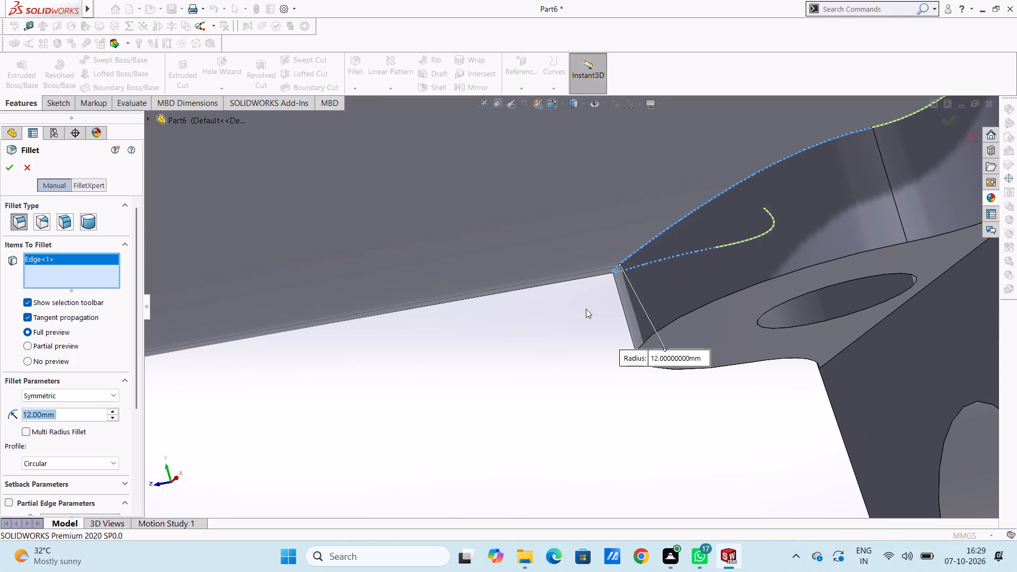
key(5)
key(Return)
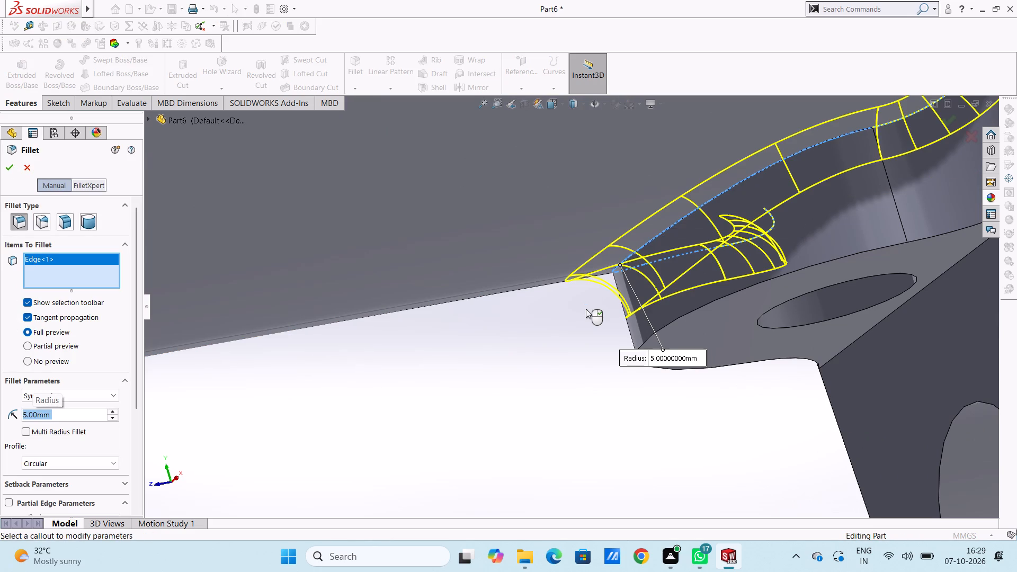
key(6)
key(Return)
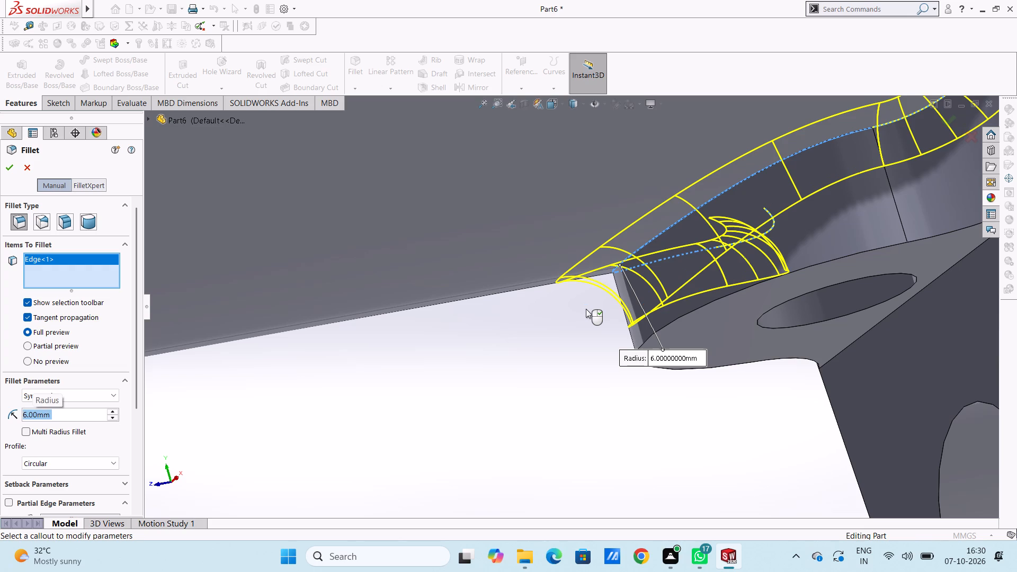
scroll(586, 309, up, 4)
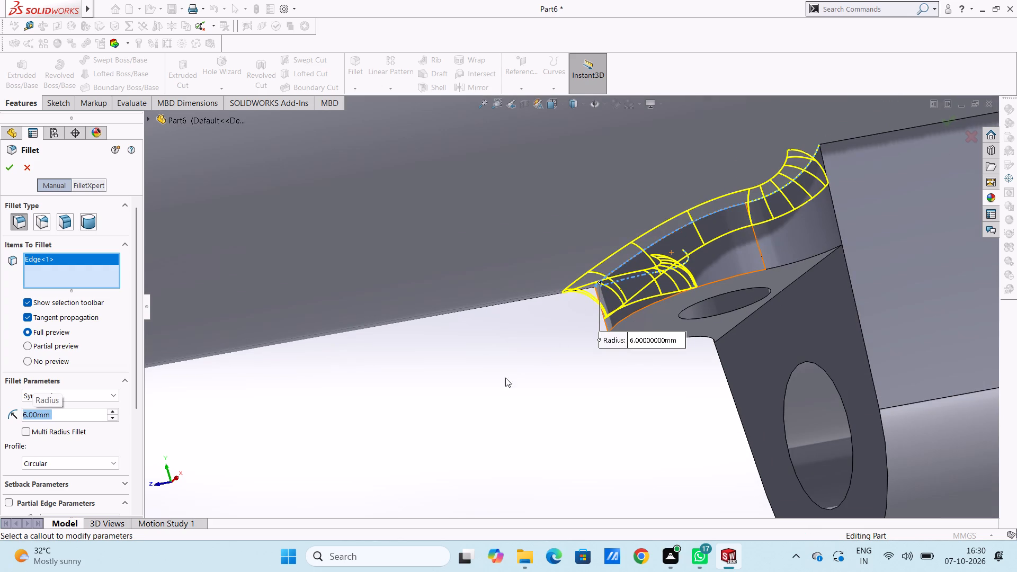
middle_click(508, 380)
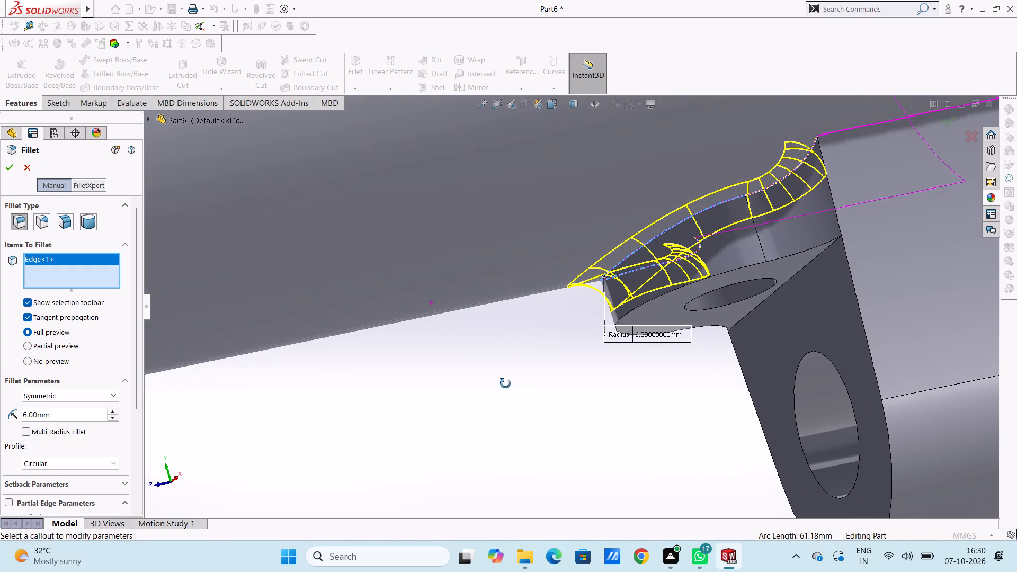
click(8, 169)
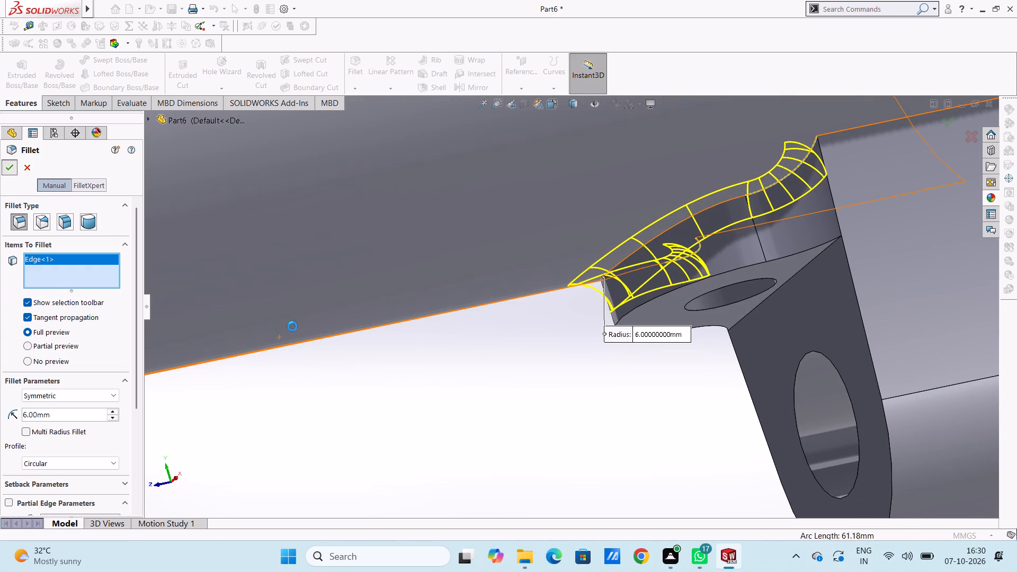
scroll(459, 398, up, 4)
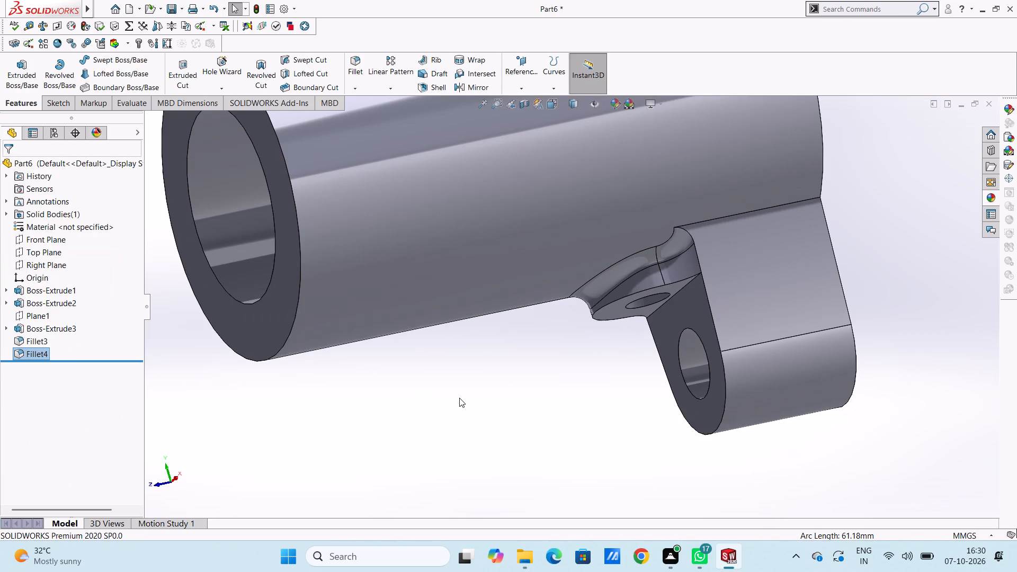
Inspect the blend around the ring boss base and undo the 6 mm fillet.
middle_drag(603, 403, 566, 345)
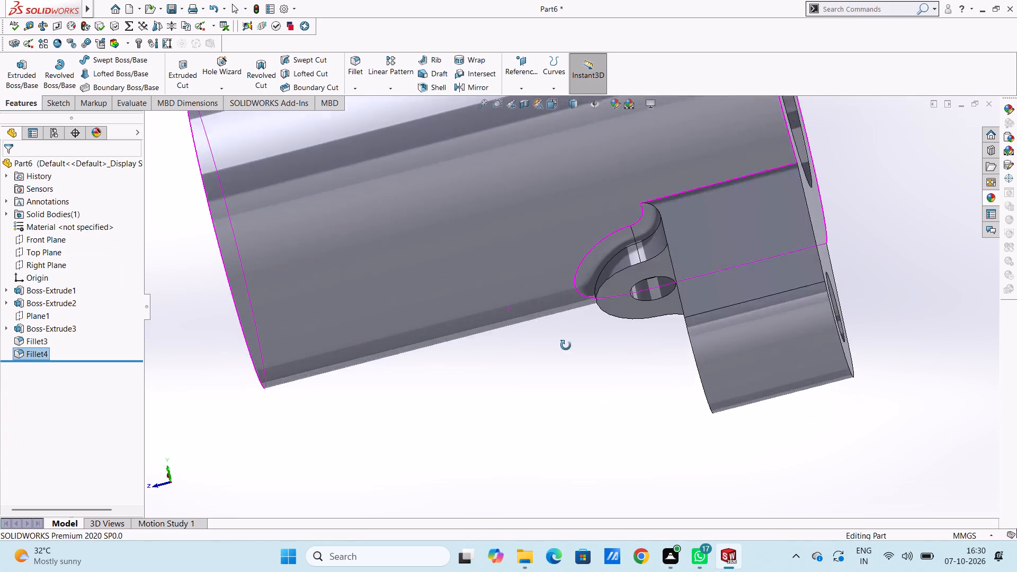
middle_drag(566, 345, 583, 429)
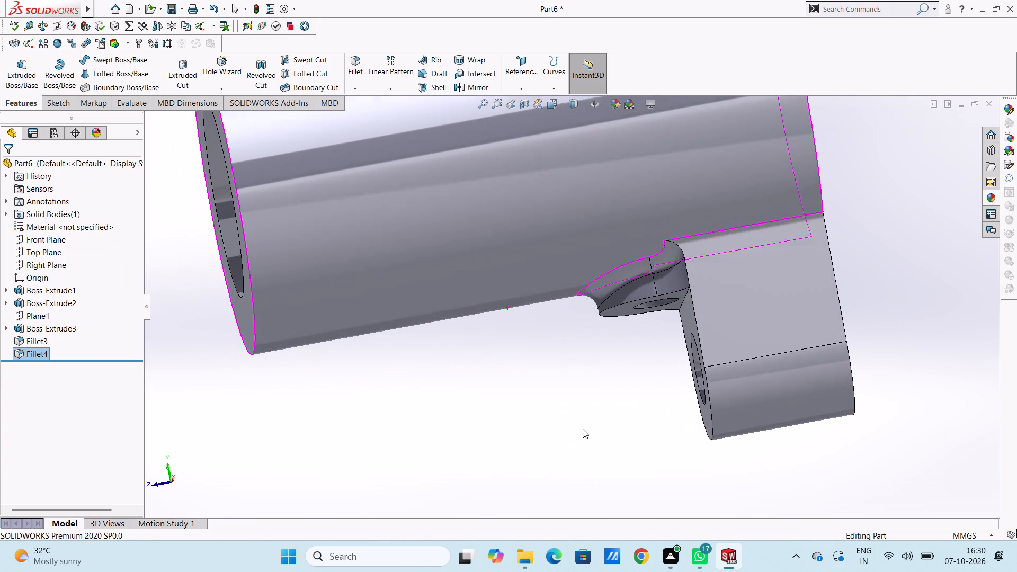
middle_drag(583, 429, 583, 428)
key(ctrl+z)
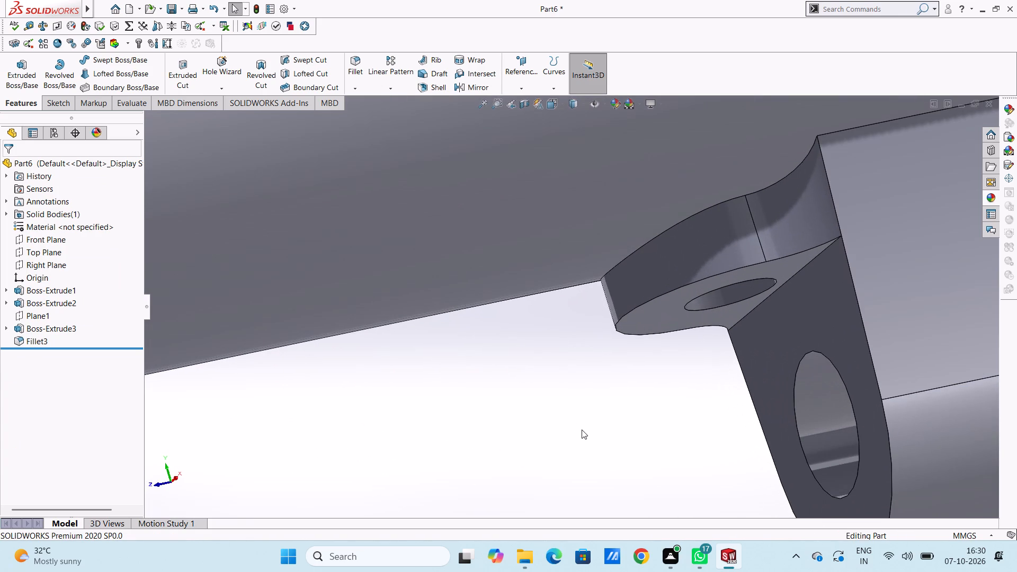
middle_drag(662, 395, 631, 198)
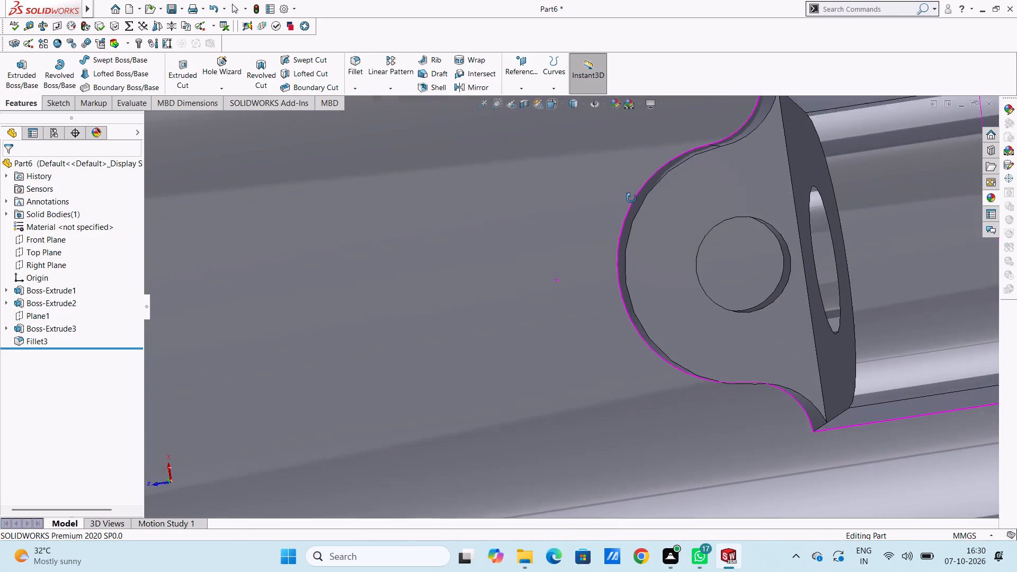
Sketch a circle of 8 mm radius on the ring boss's flat face, centred on and coinciding with its hole.
middle_drag(631, 198, 627, 196)
click(681, 220)
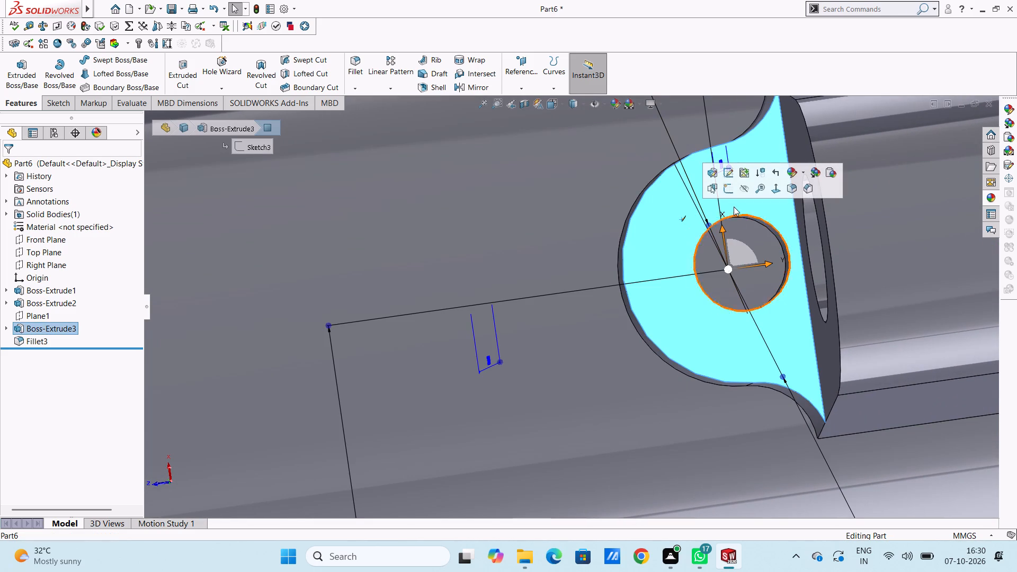
click(729, 192)
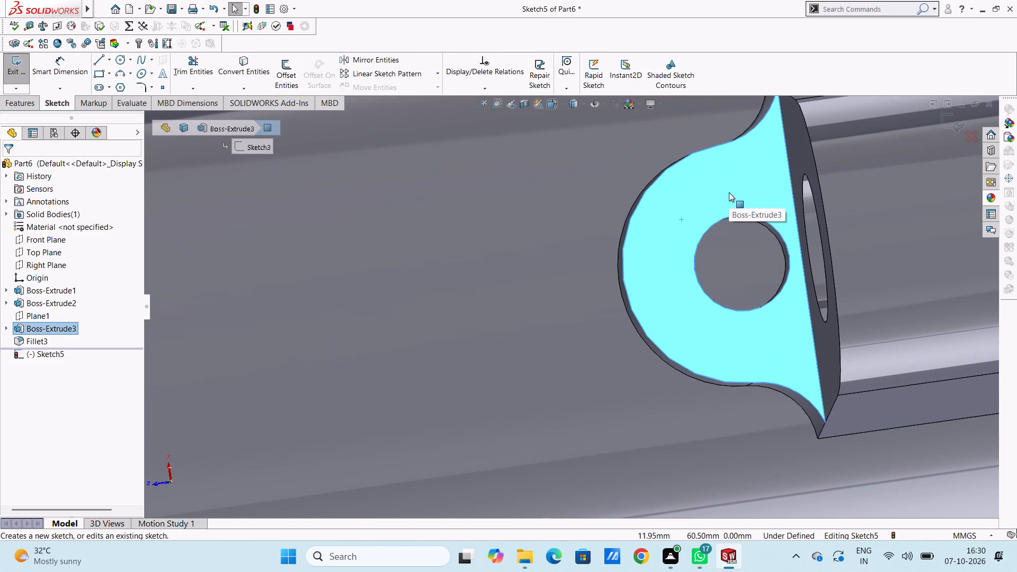
click(728, 202)
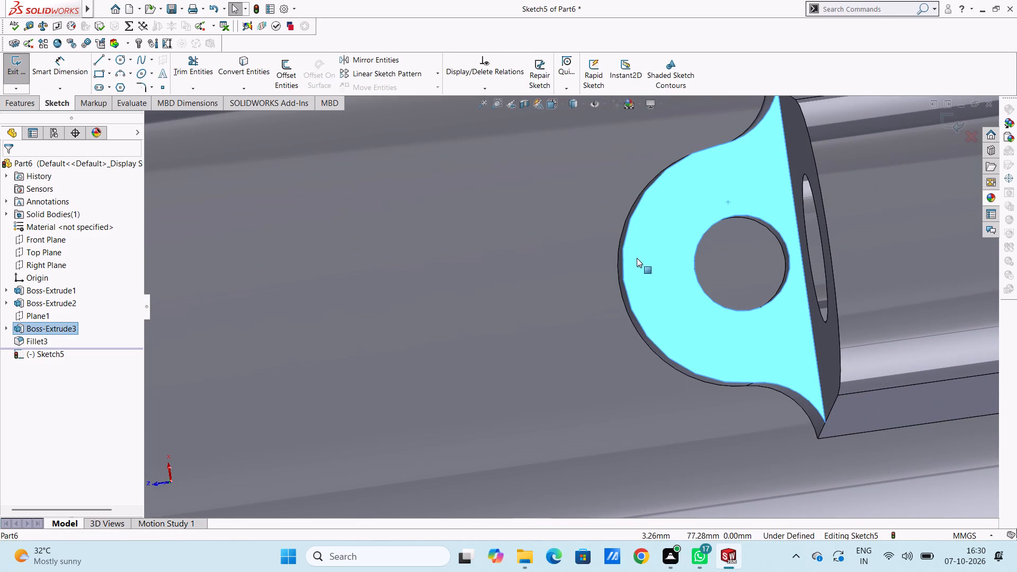
click(686, 248)
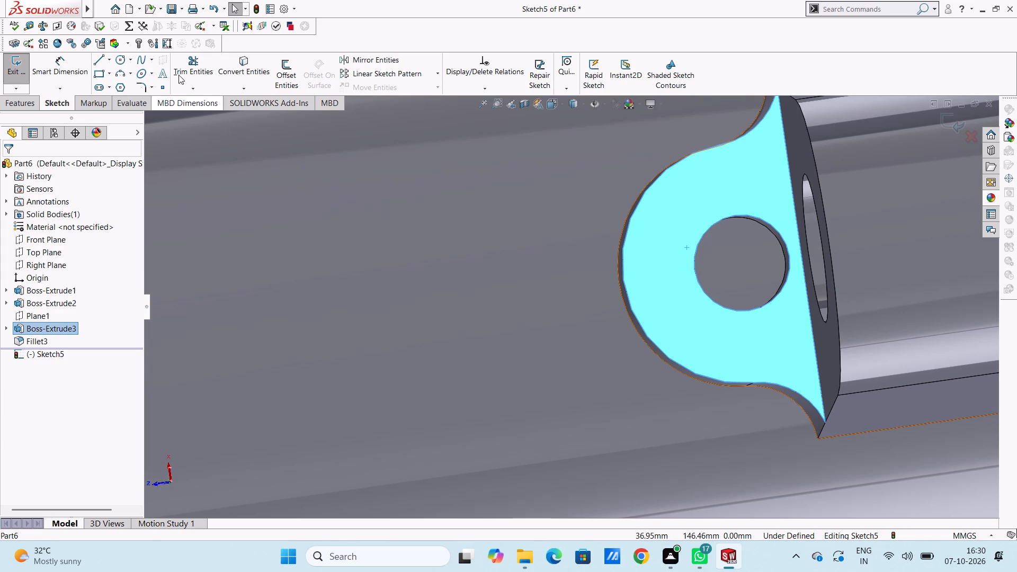
click(119, 56)
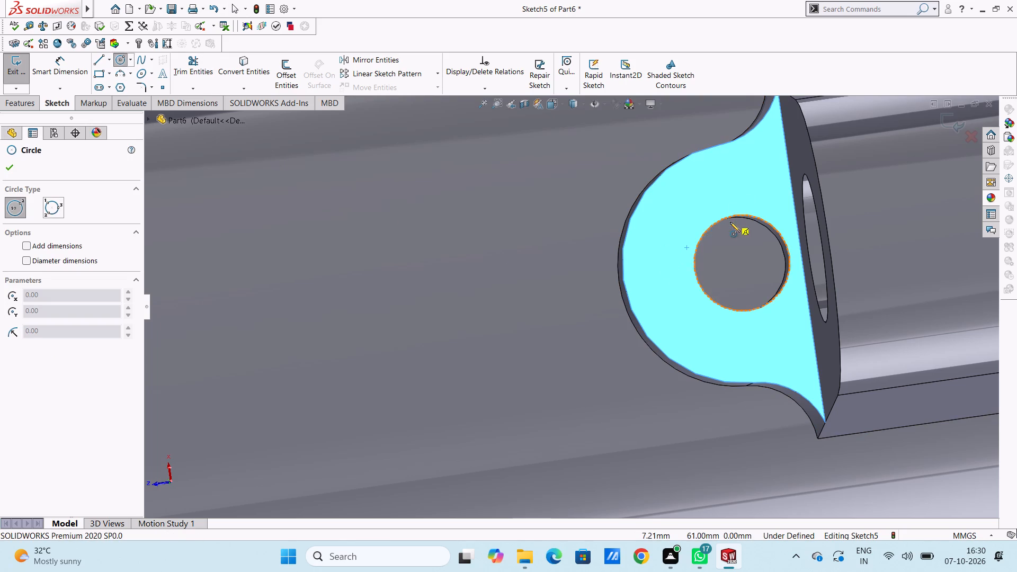
click(742, 263)
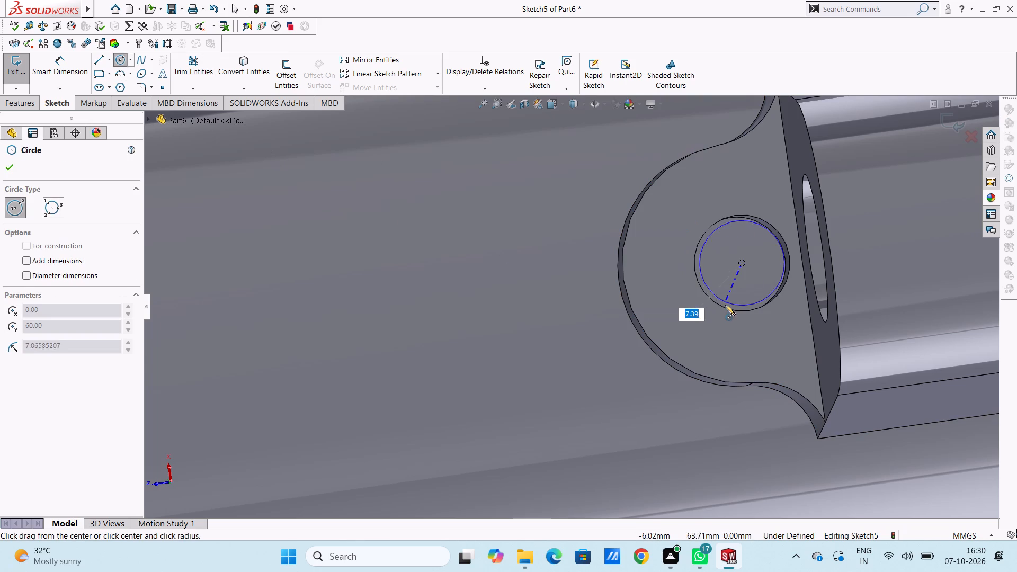
click(725, 310)
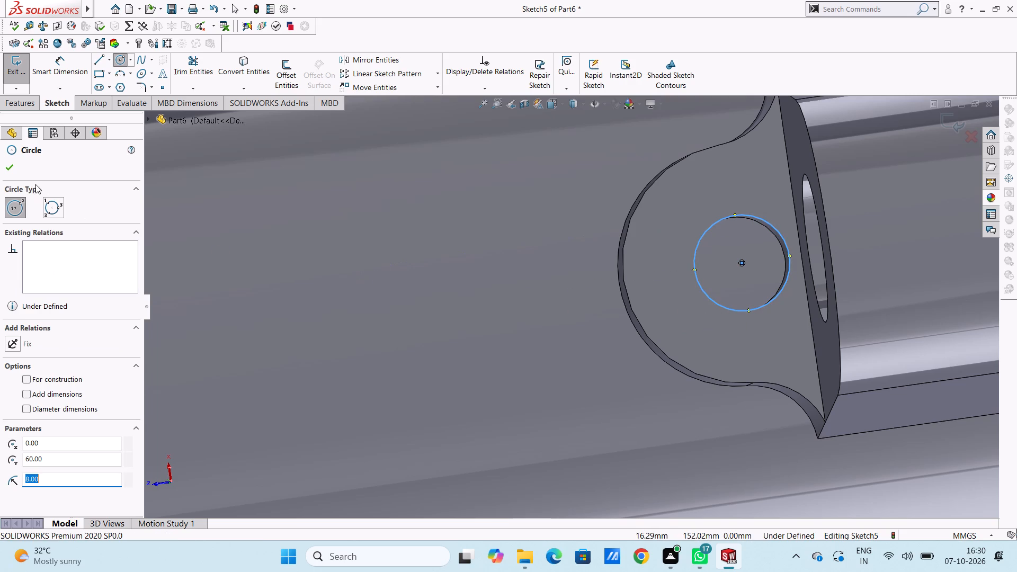
click(15, 169)
Dimension the diameter of the sketched circle on the ring boss face.
click(67, 75)
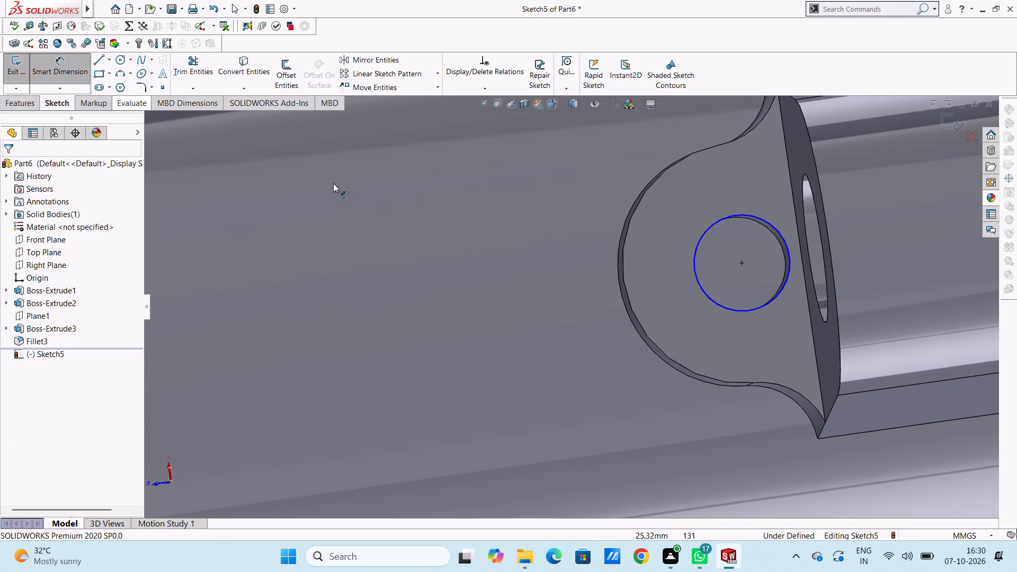
click(697, 275)
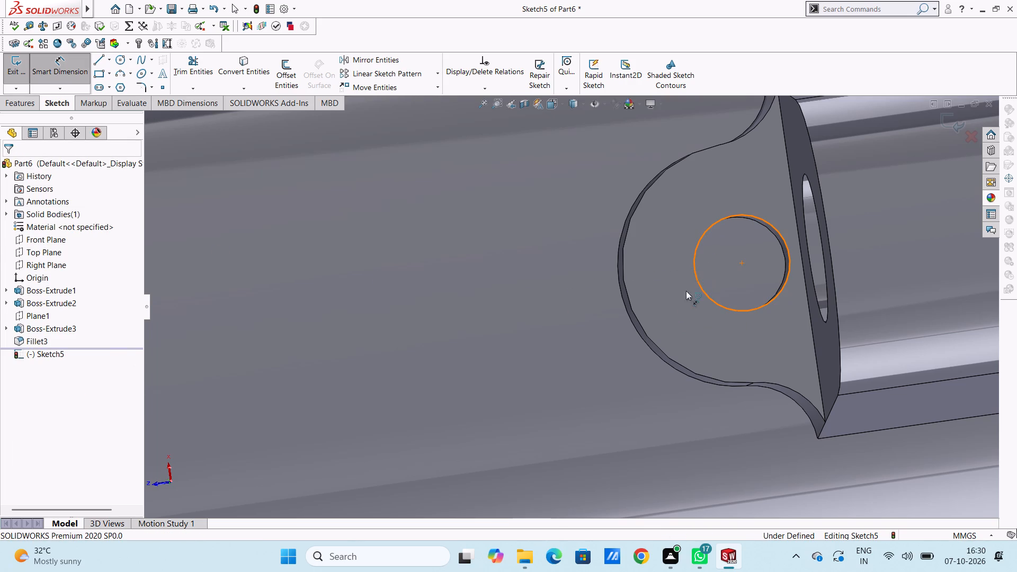
scroll(660, 317, up, 4)
click(540, 397)
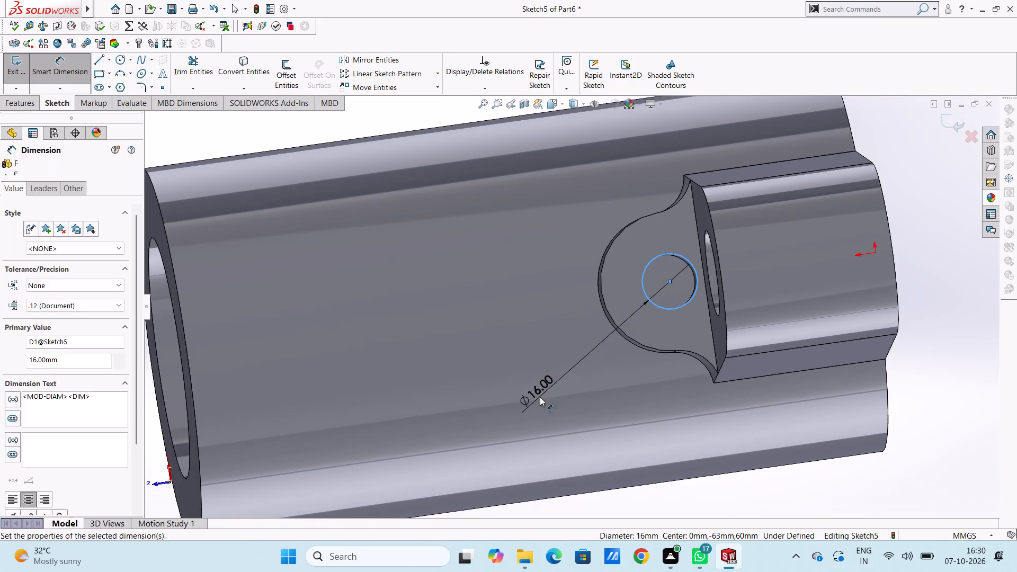
click(497, 379)
click(498, 370)
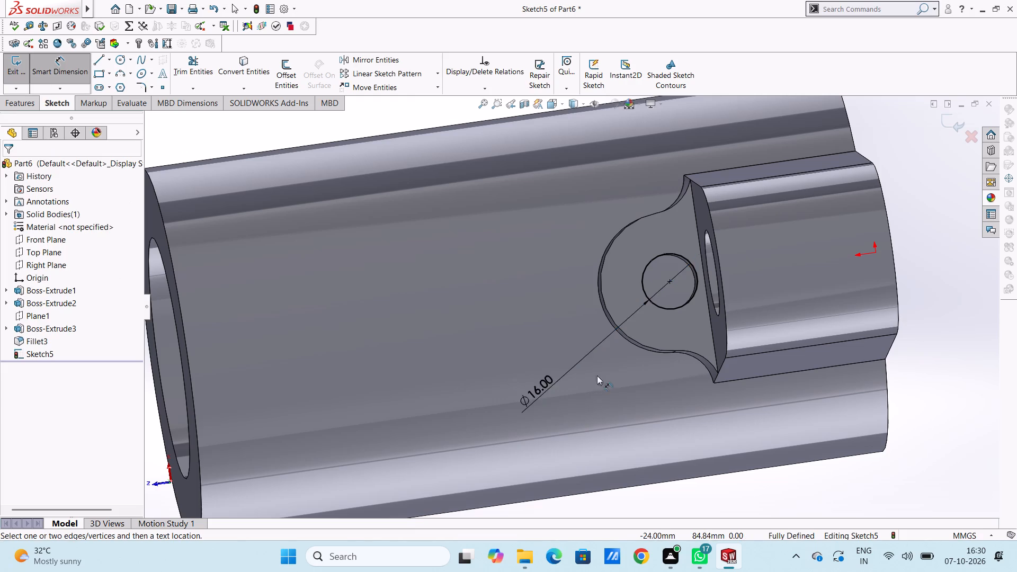
Cut-extrude the circle as a Blind cut 63 mm deep from the sketch plane, through the ring boss into the cylinder.
scroll(597, 376, up, 6)
middle_drag(363, 329, 416, 446)
middle_drag(382, 388, 438, 365)
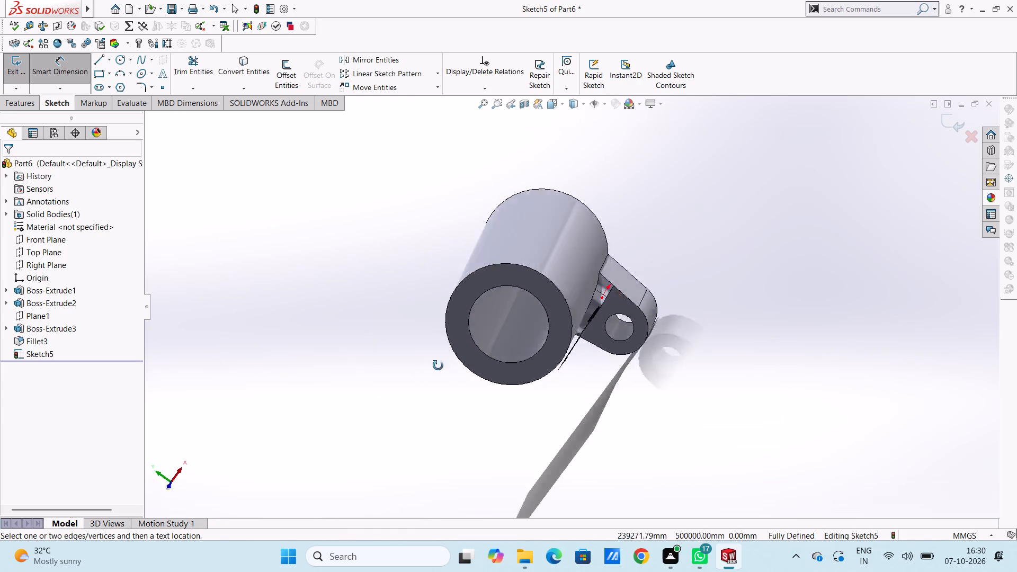
middle_drag(438, 365, 376, 345)
middle_drag(730, 225, 724, 265)
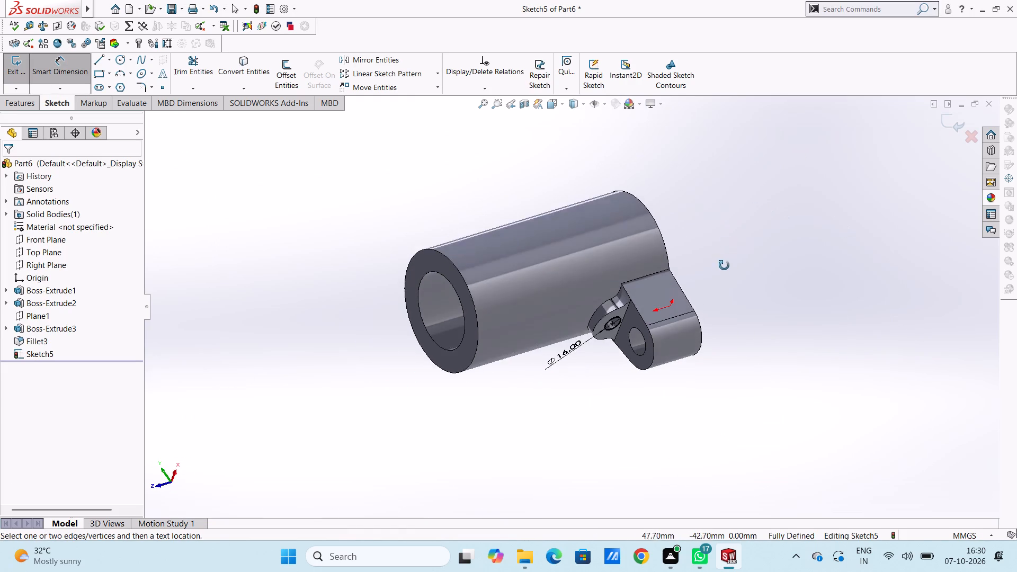
middle_drag(724, 265, 724, 276)
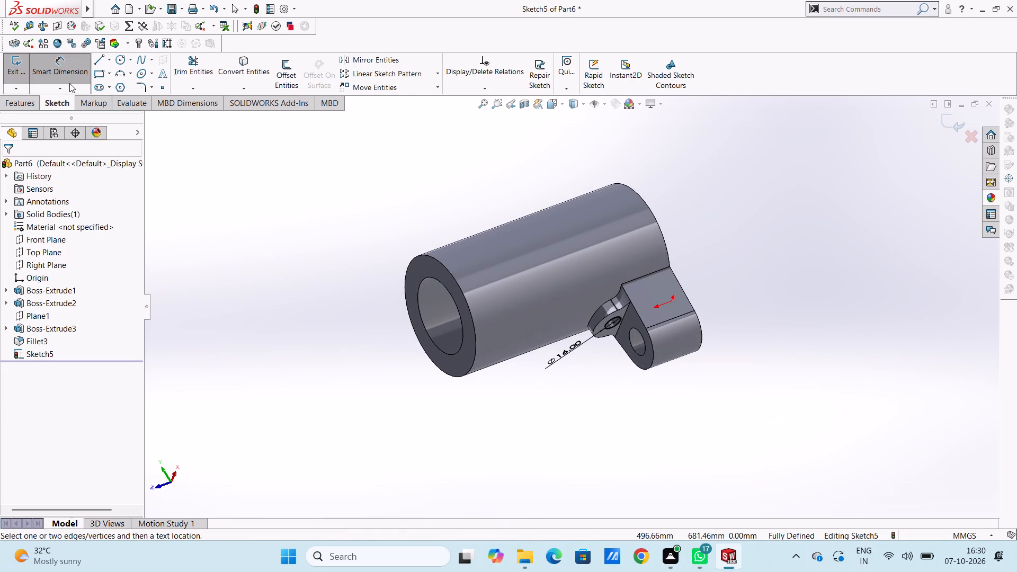
click(69, 77)
click(25, 102)
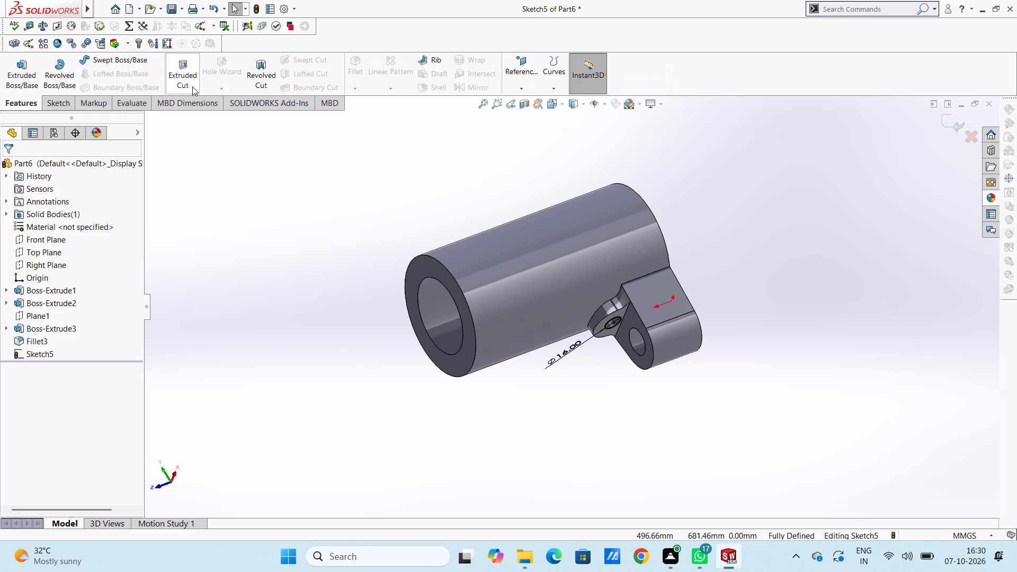
drag(186, 76, 188, 81)
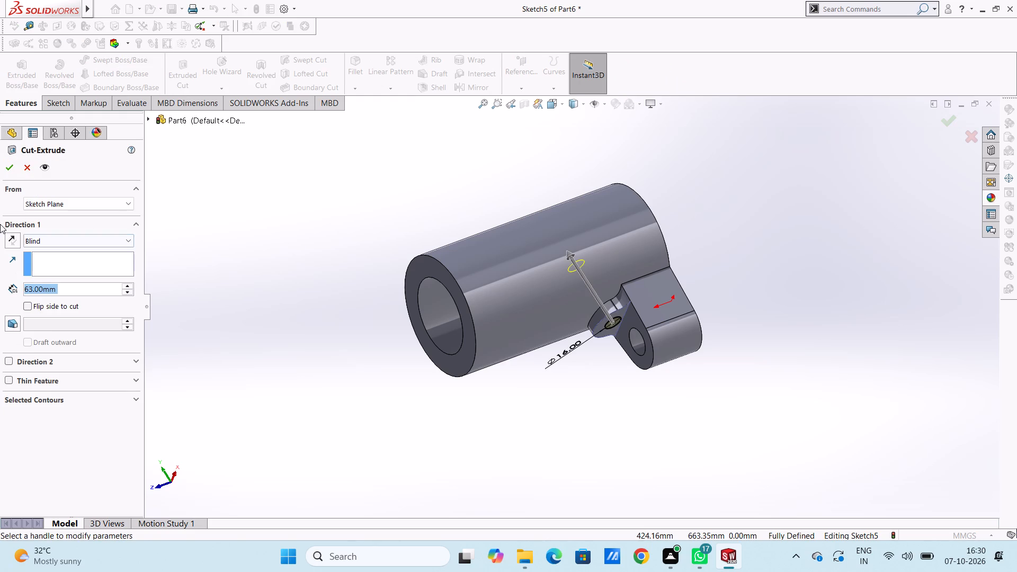
click(7, 168)
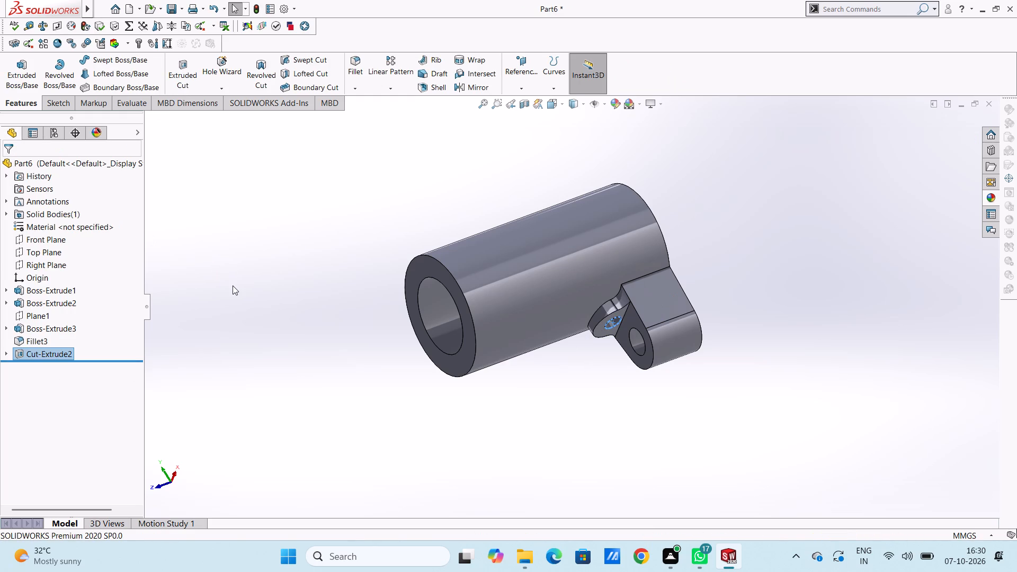
click(233, 285)
Apply a section view based on the Front Plane rotated to about 88°, slicing the part lengthwise through the cylinder and both bosses.
middle_drag(283, 335, 389, 332)
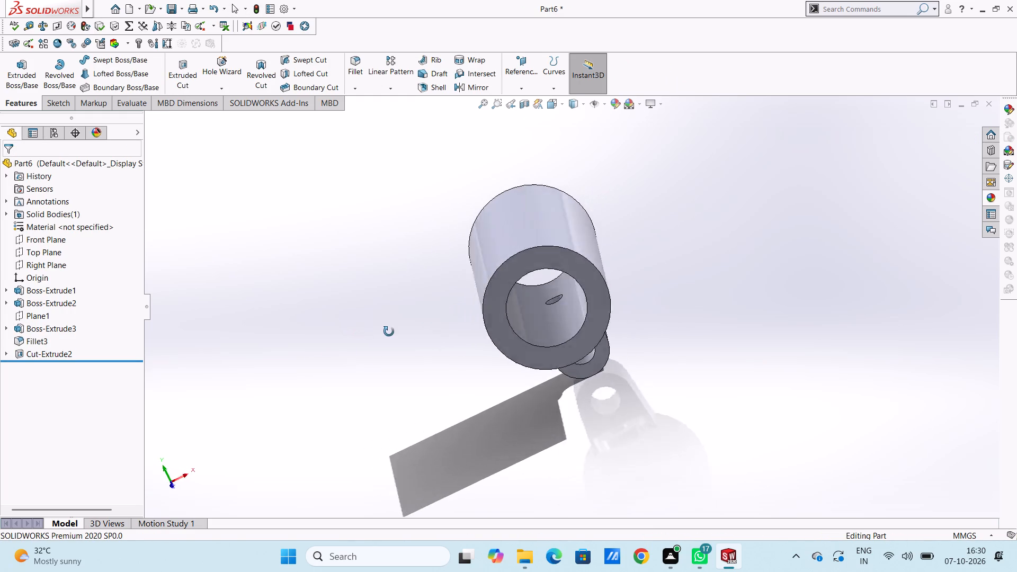
middle_drag(389, 332, 329, 325)
middle_drag(380, 391, 323, 366)
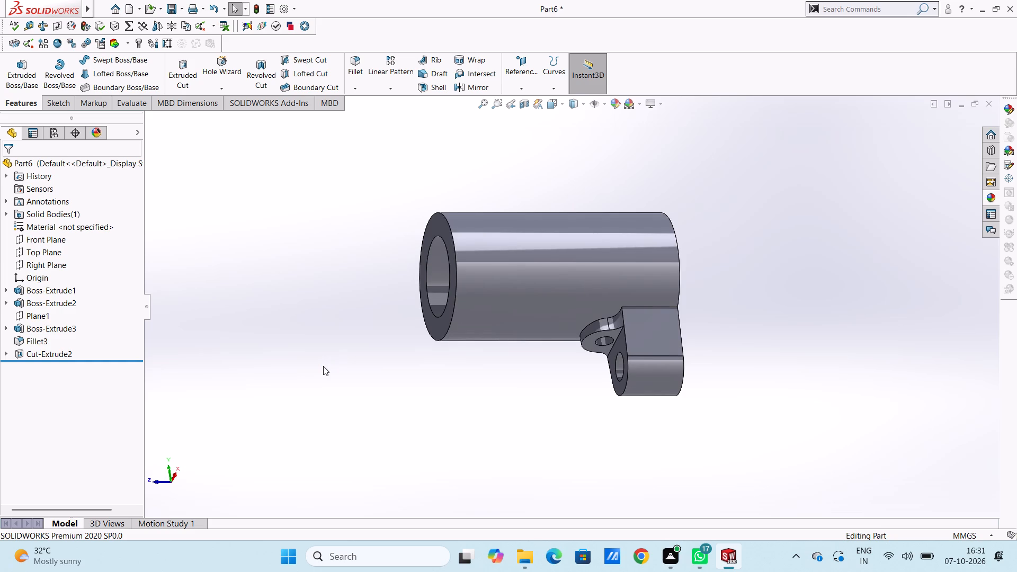
key(ctrl+1)
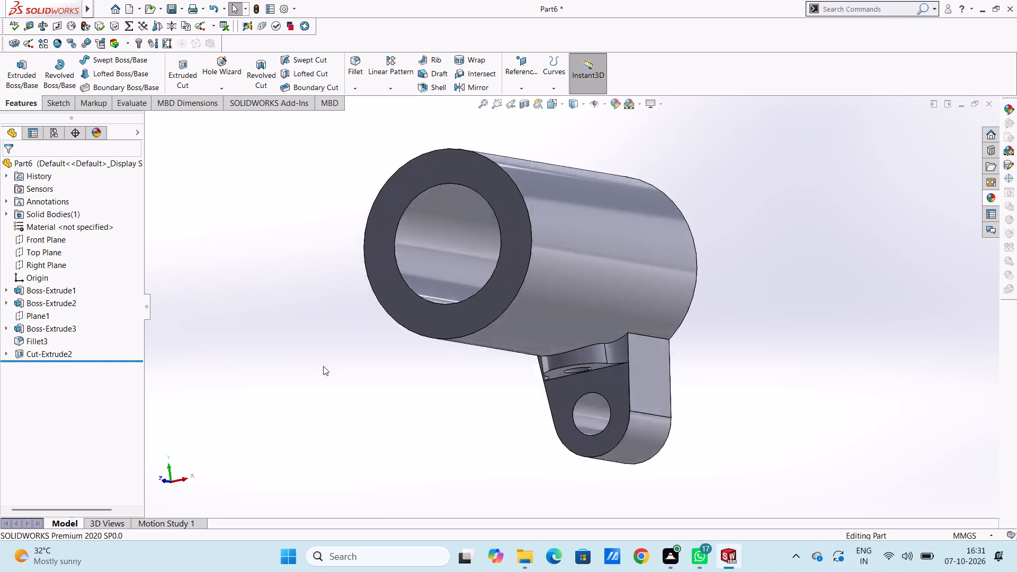
scroll(323, 366, up, 3)
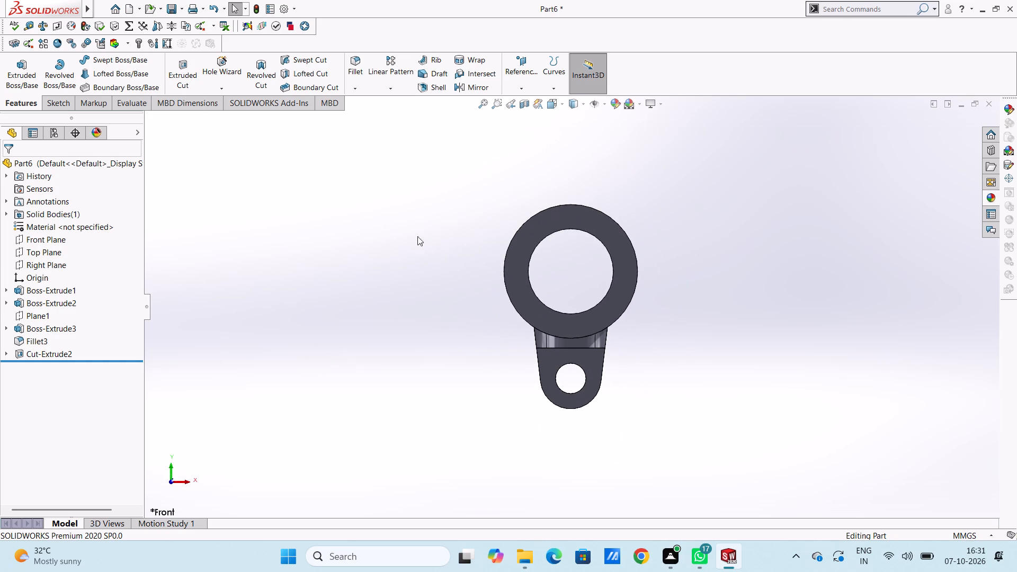
click(525, 108)
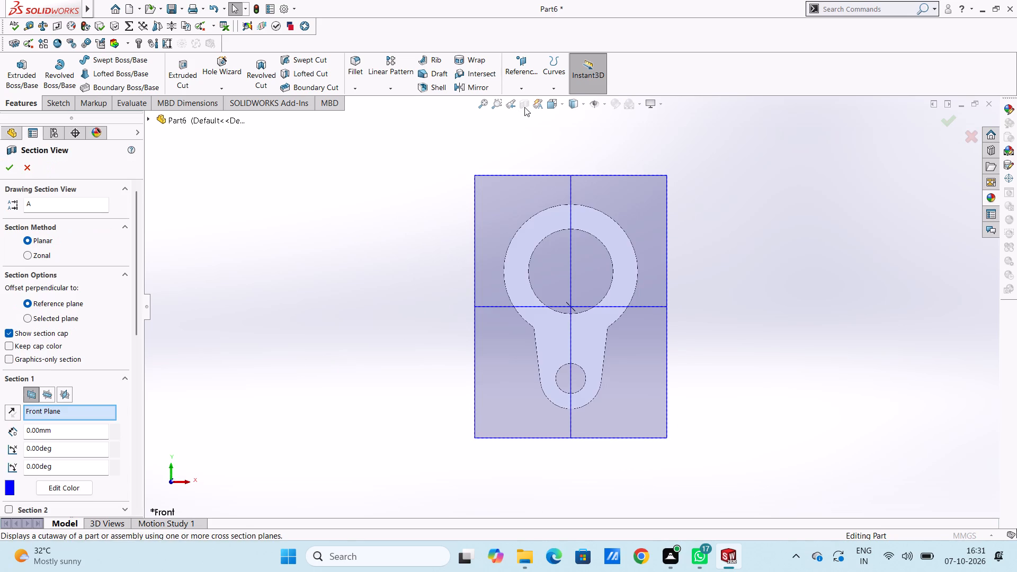
scroll(432, 235, up, 1)
middle_drag(432, 235, 449, 330)
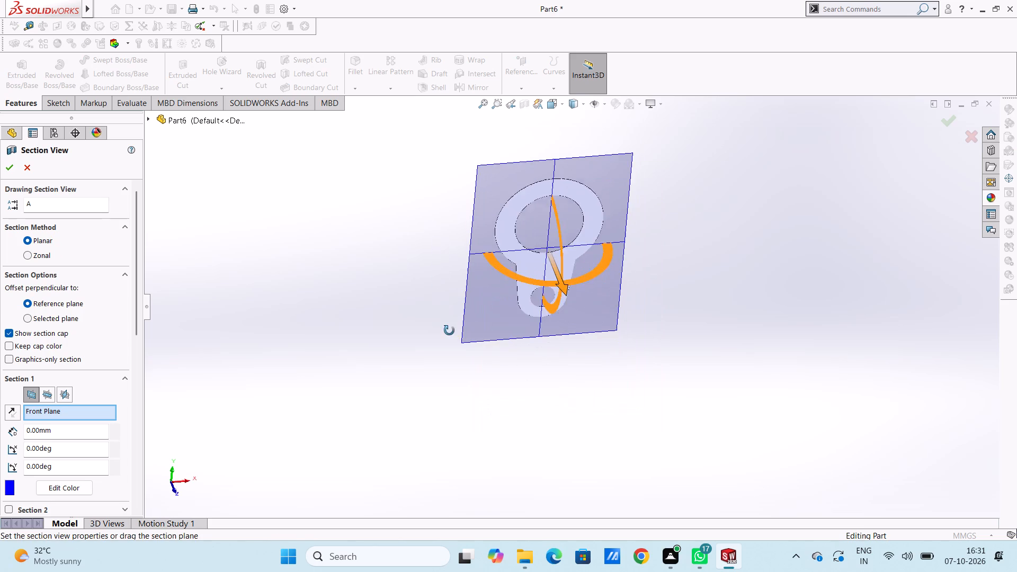
middle_drag(449, 330, 405, 325)
middle_drag(391, 273, 320, 302)
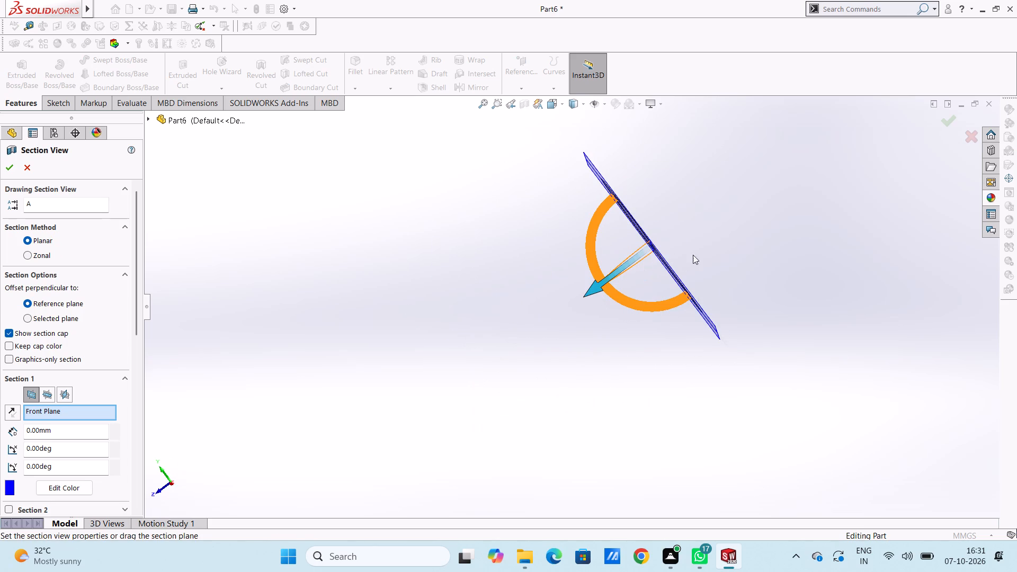
middle_drag(708, 265, 720, 278)
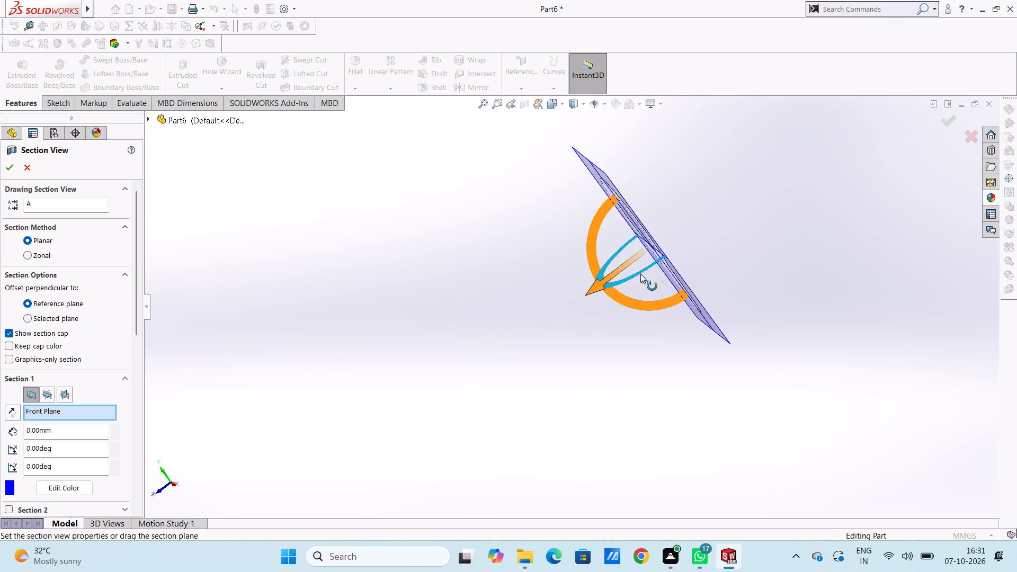
drag(640, 274, 698, 260)
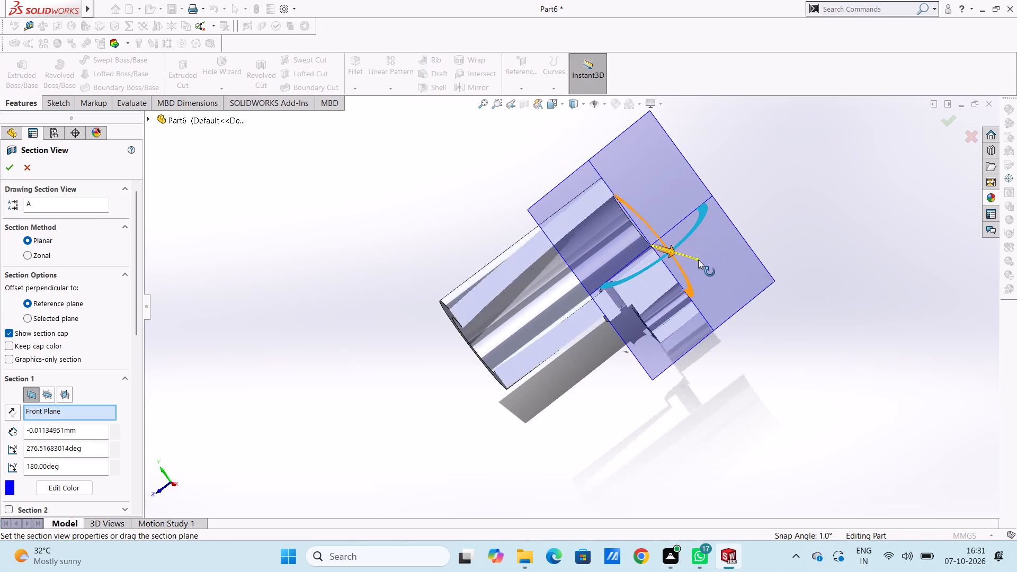
drag(698, 260, 704, 265)
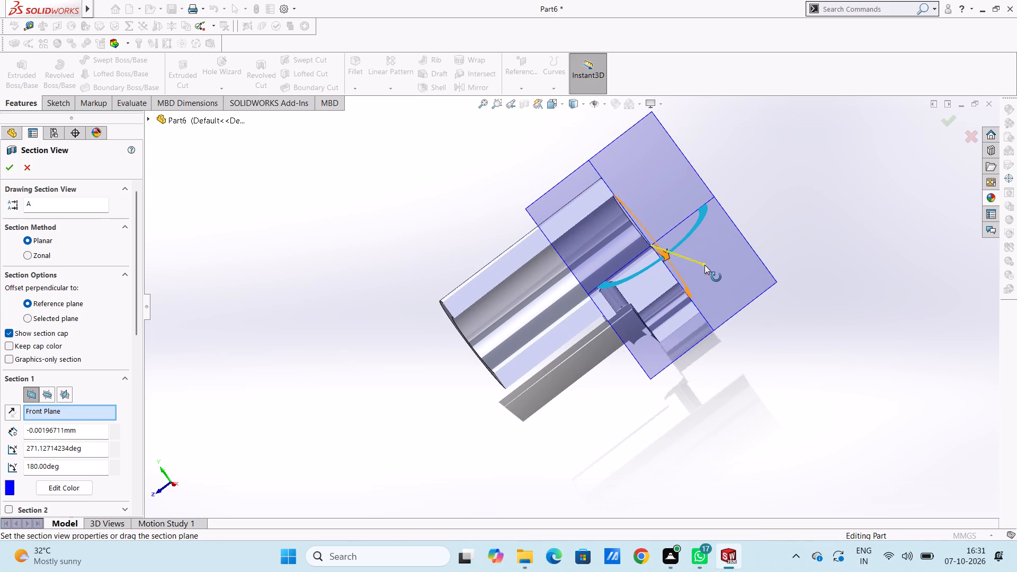
drag(704, 265, 703, 267)
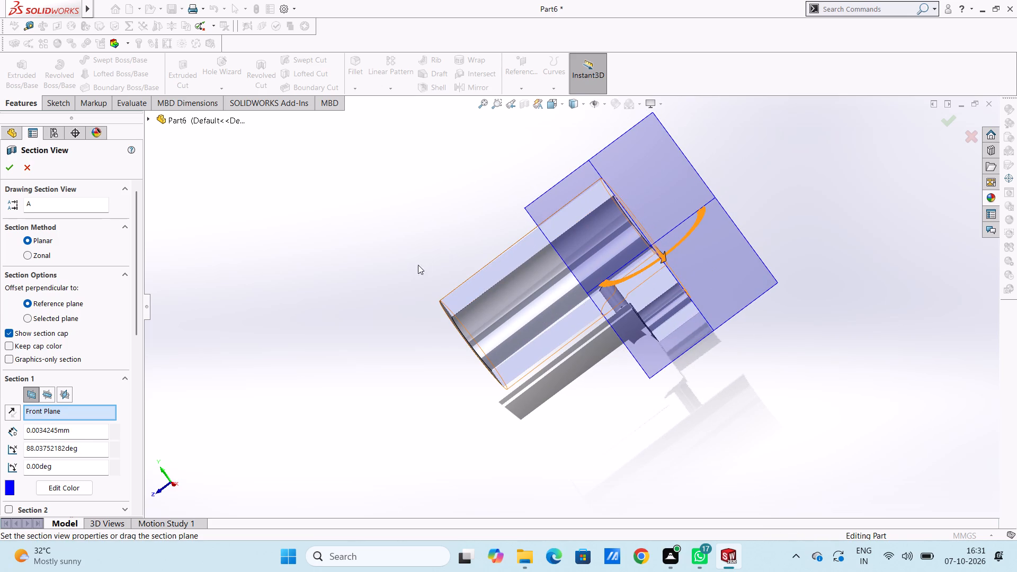
click(10, 170)
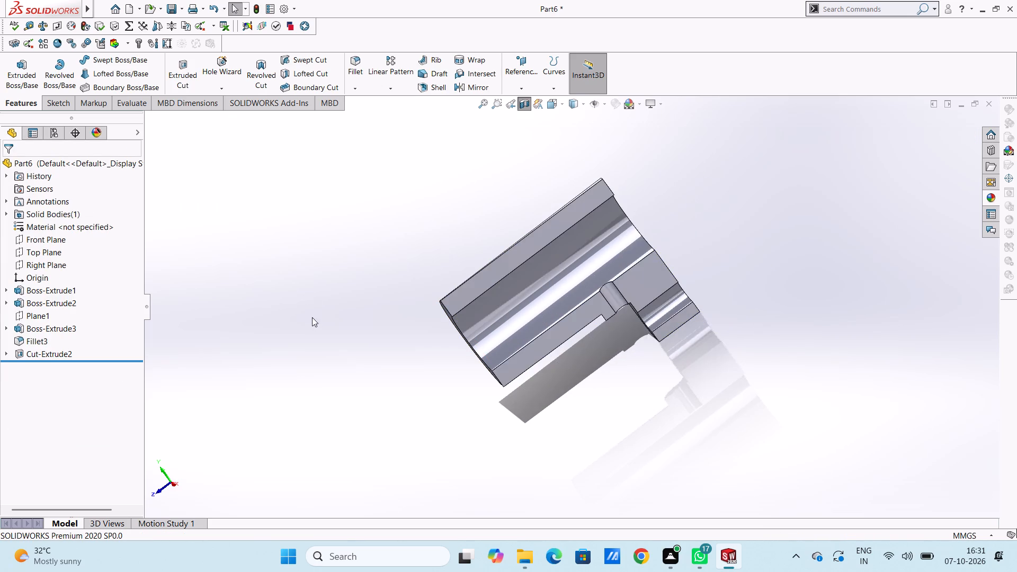
Examine the sectioned part from several angles, checking how the ring-boss hole passes into the cylinder bore.
middle_drag(327, 320, 345, 235)
middle_drag(392, 353, 398, 326)
scroll(415, 330, down, 1)
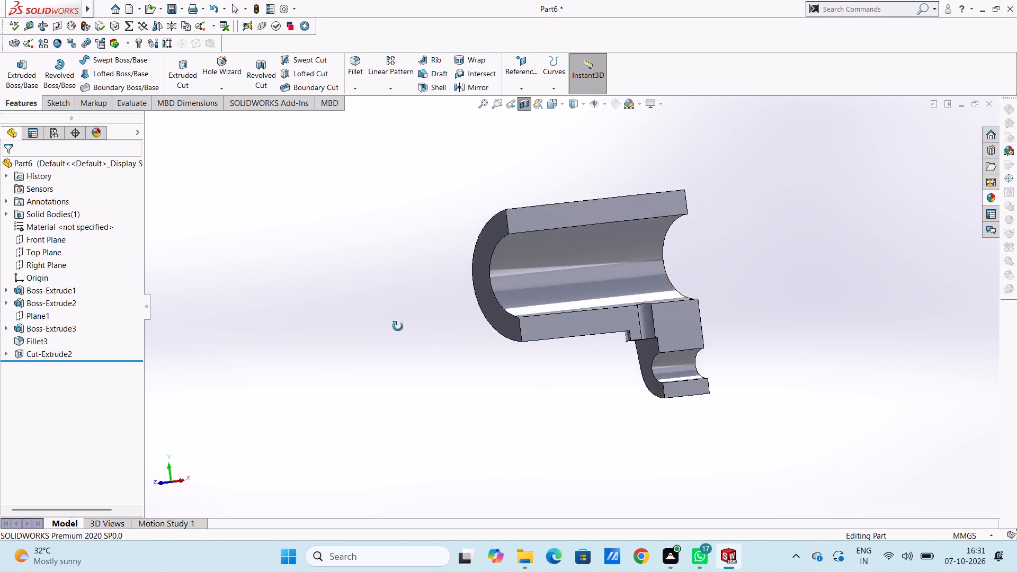
middle_drag(398, 326, 376, 356)
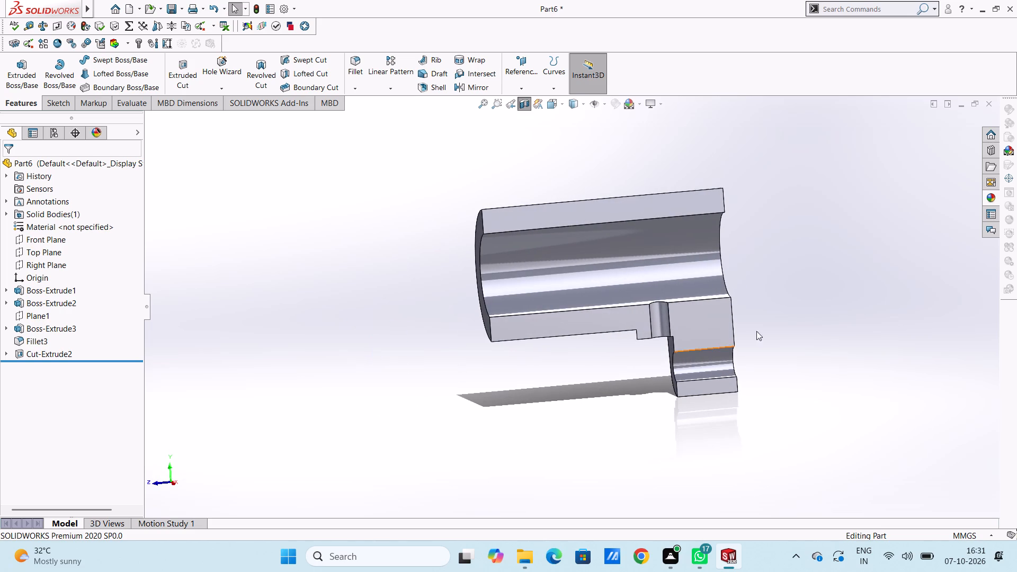
scroll(754, 327, up, 3)
middle_drag(727, 335, 706, 334)
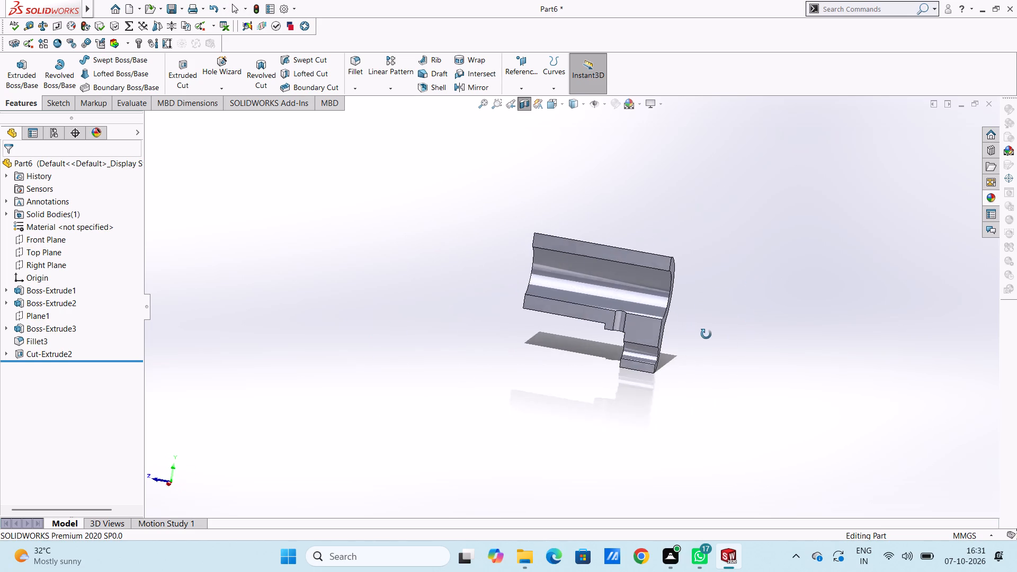
middle_drag(706, 334, 718, 337)
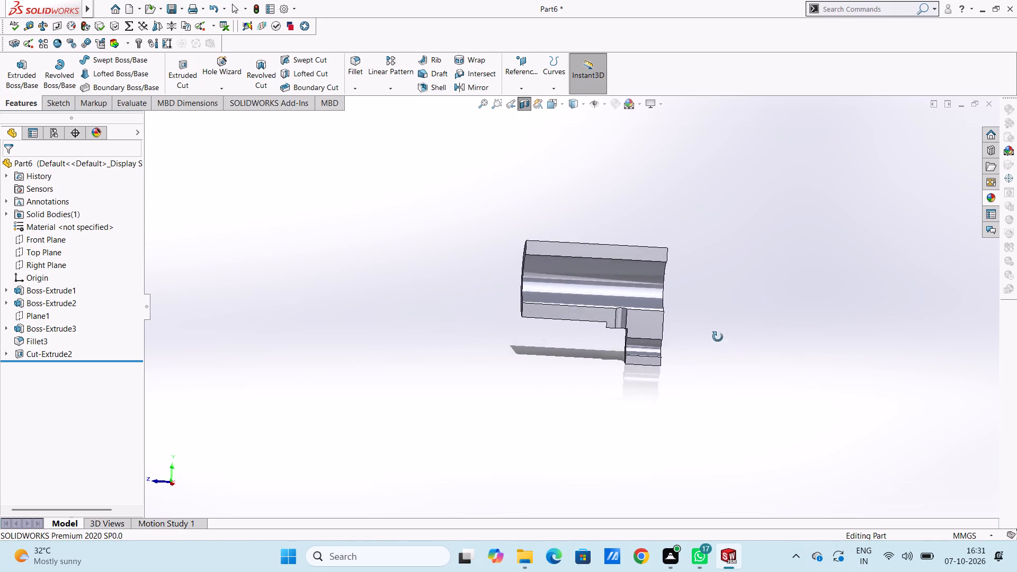
middle_drag(718, 337, 730, 318)
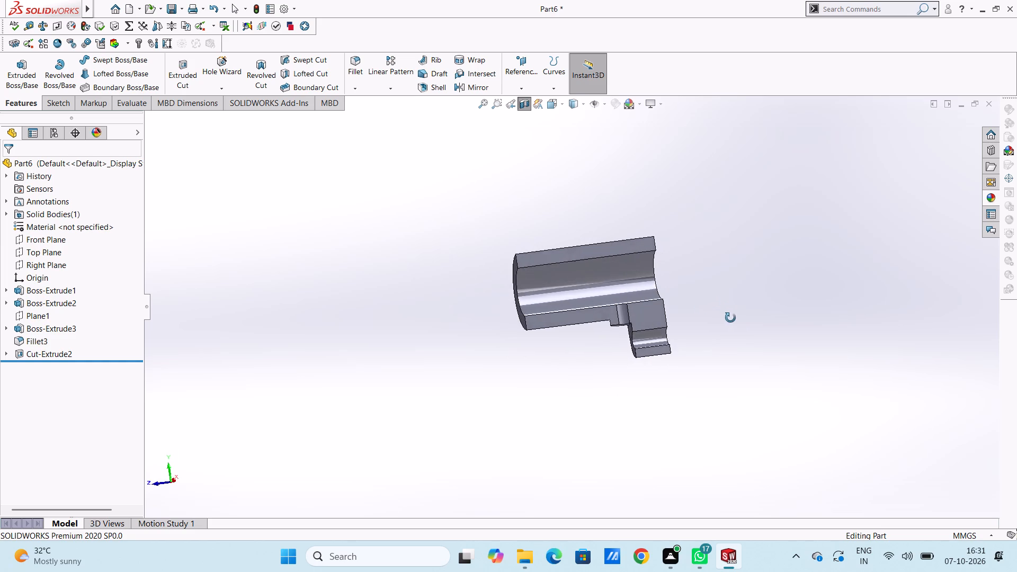
middle_drag(730, 318, 743, 335)
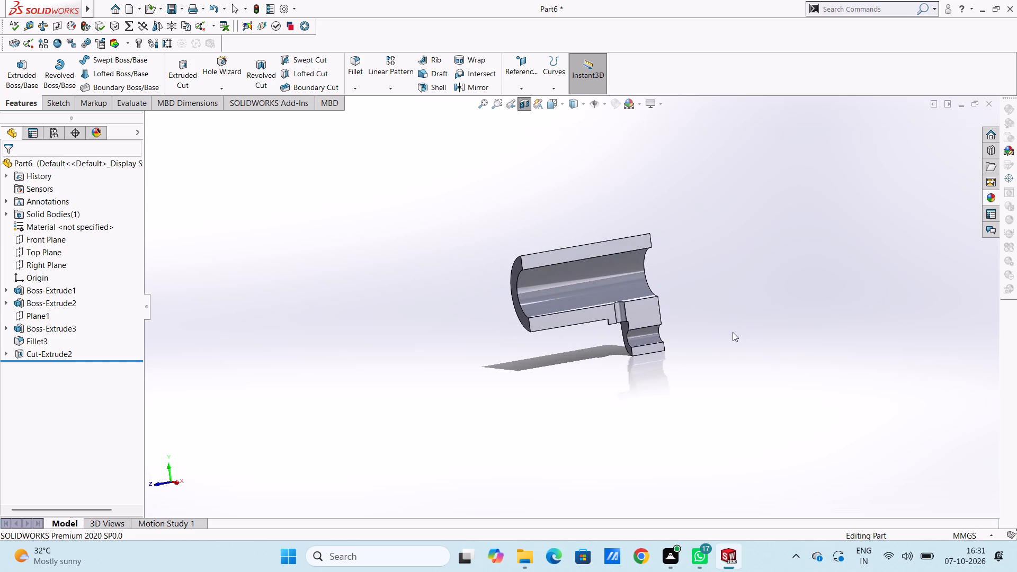
Turn off the section view so the complete part is displayed.
key(Escape)
click(523, 106)
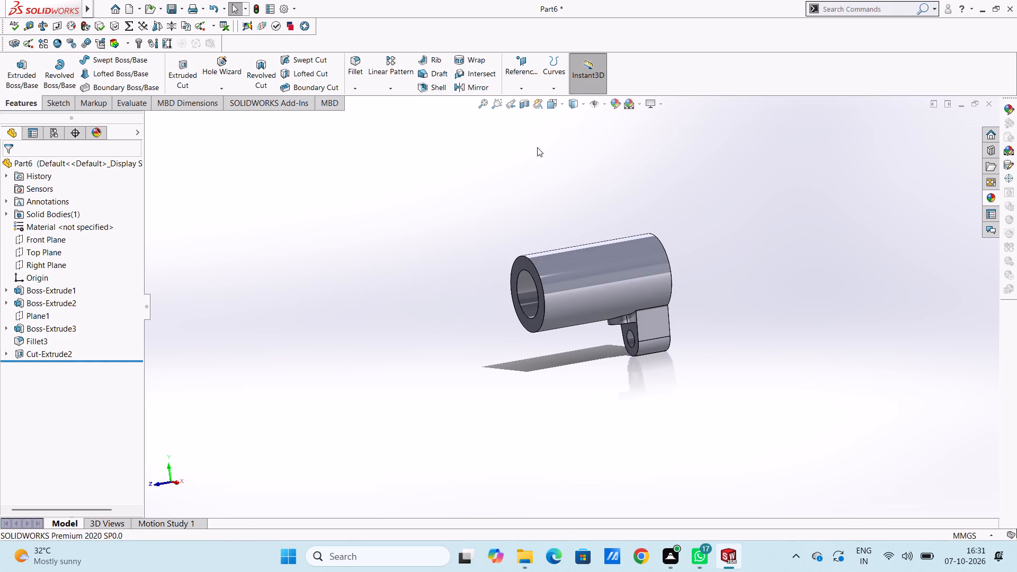
Examine the whole part from several angles, checking the cylinder bore, both bosses and the hole between them.
middle_drag(689, 278, 730, 245)
middle_drag(698, 342, 712, 338)
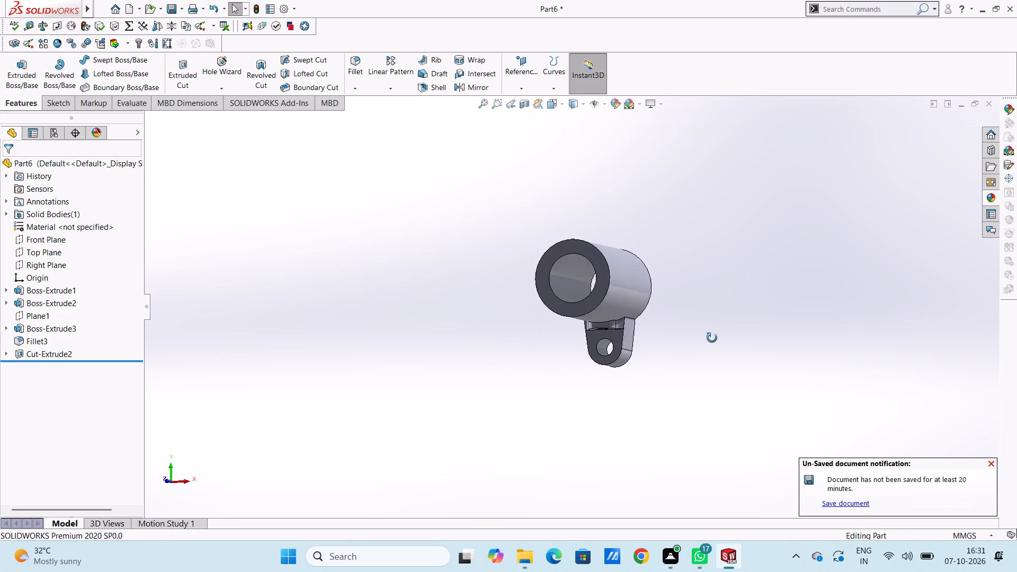
middle_drag(712, 338, 756, 356)
middle_drag(682, 345, 664, 248)
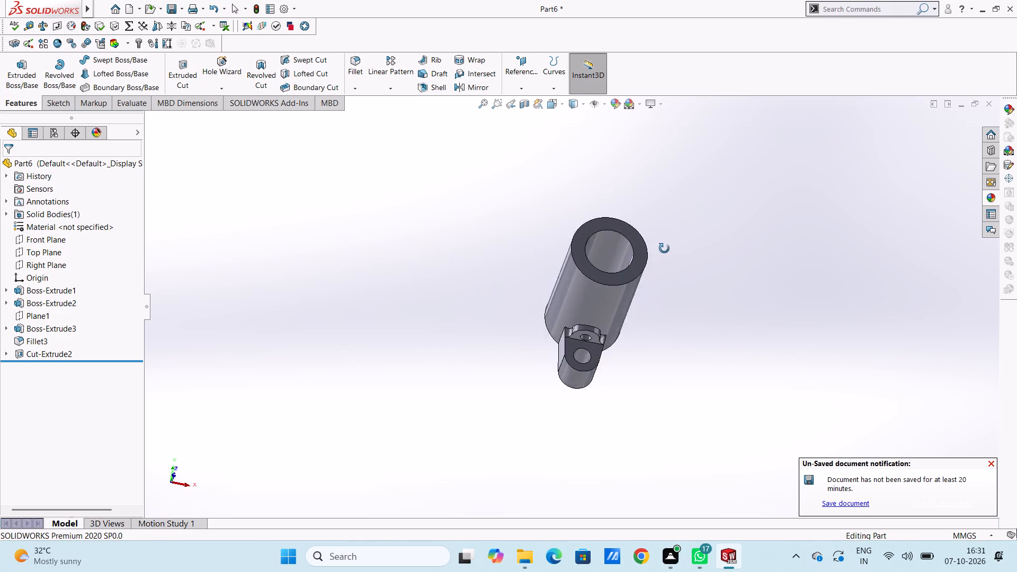
middle_drag(664, 248, 640, 243)
scroll(605, 308, down, 5)
middle_drag(578, 363, 544, 337)
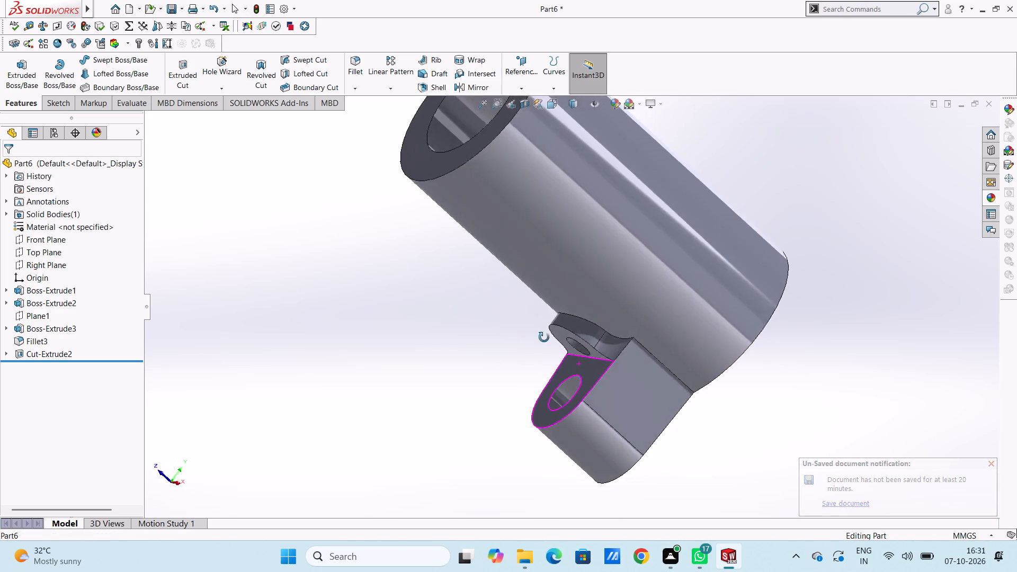
middle_drag(544, 337, 573, 414)
scroll(549, 382, up, 5)
middle_drag(520, 372, 439, 401)
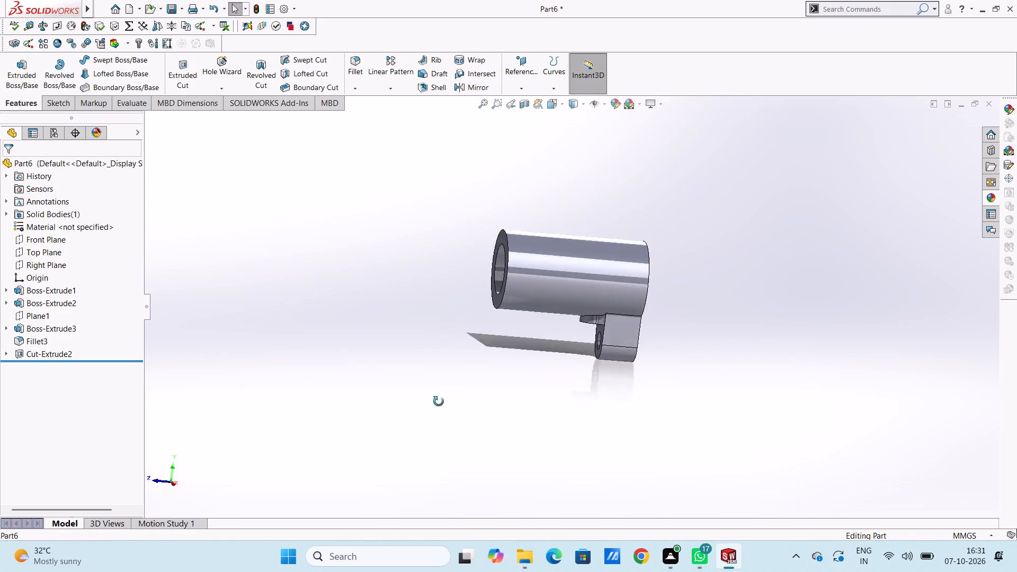
middle_drag(439, 401, 493, 434)
middle_drag(488, 365, 493, 388)
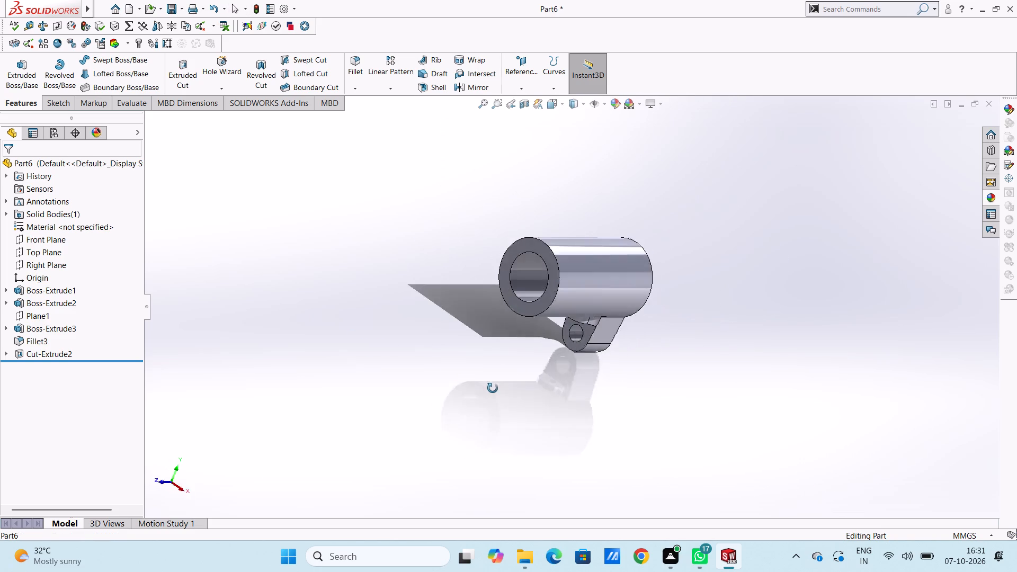
middle_drag(493, 388, 459, 382)
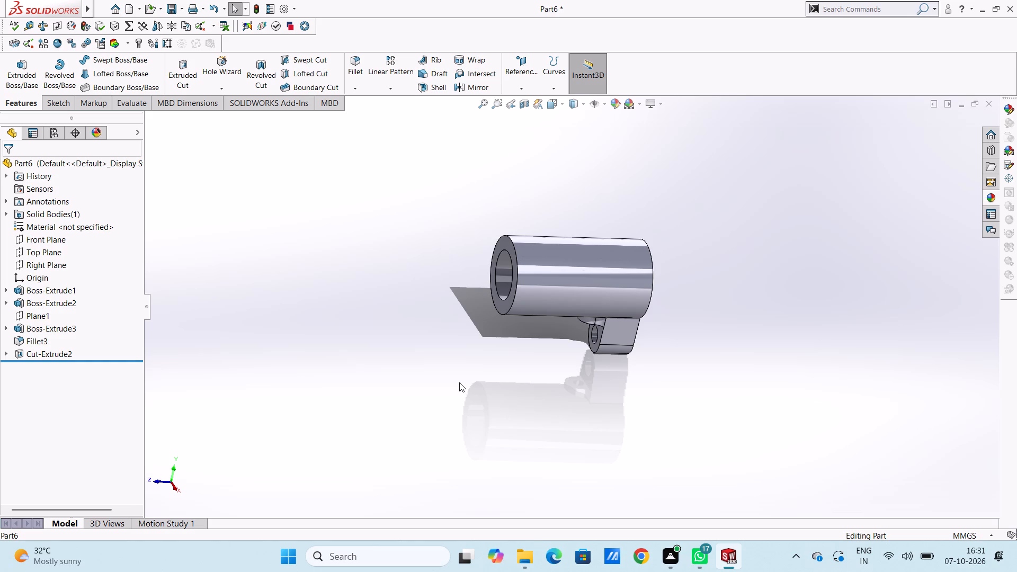
middle_drag(415, 372, 447, 388)
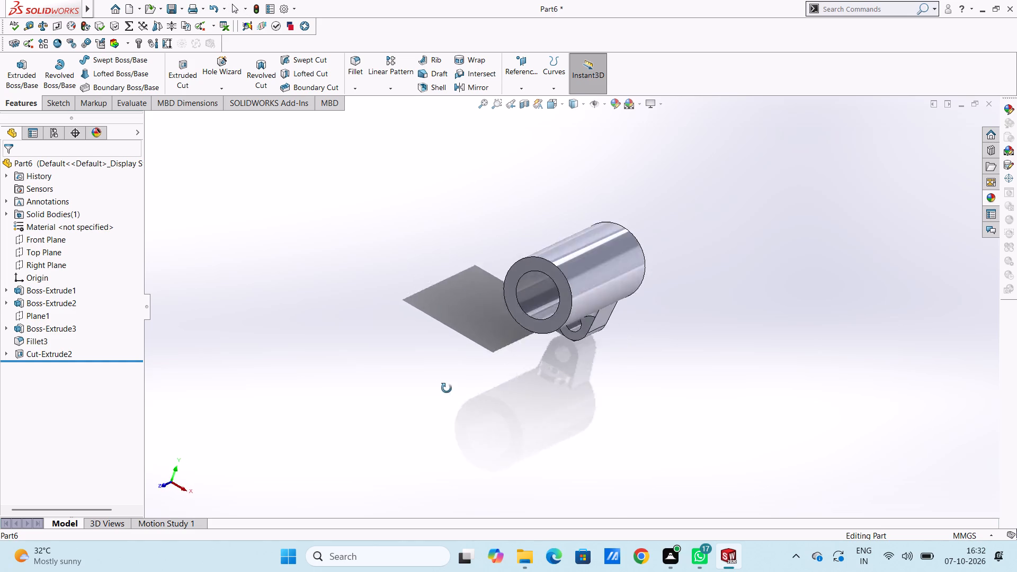
middle_drag(447, 388, 488, 399)
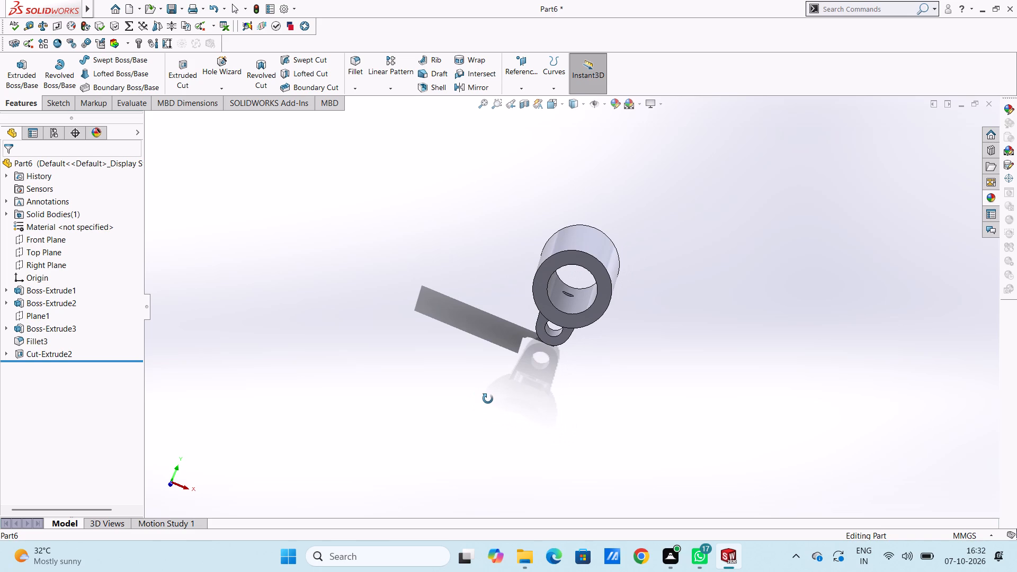
middle_drag(488, 399, 488, 403)
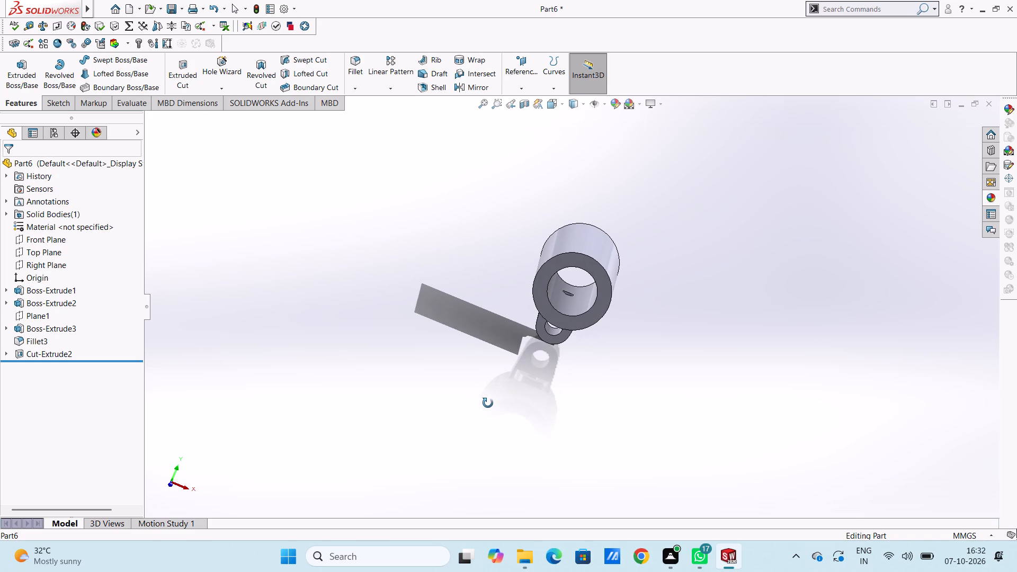
middle_drag(488, 403, 487, 409)
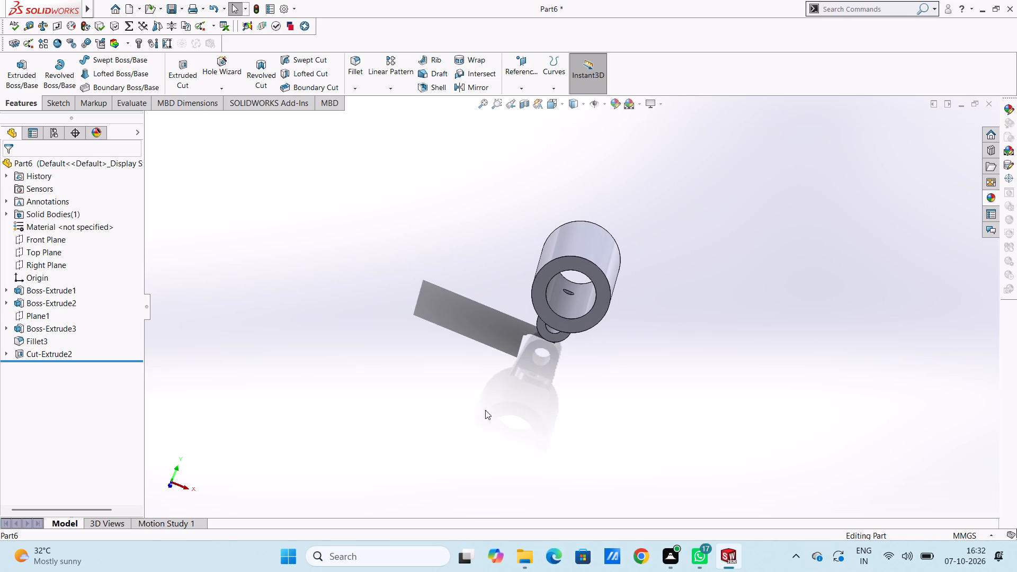
middle_drag(508, 370, 470, 343)
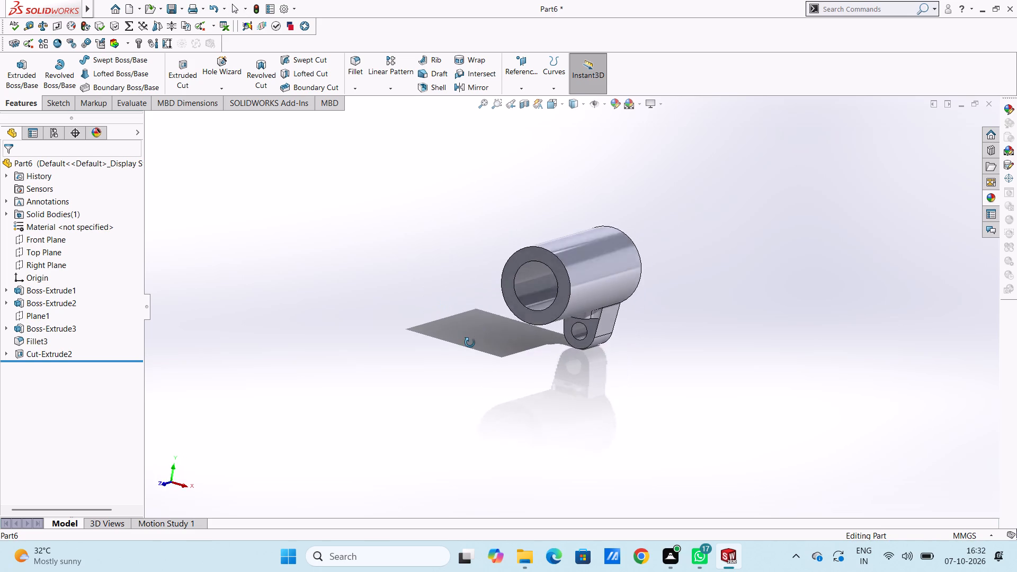
middle_drag(470, 343, 471, 344)
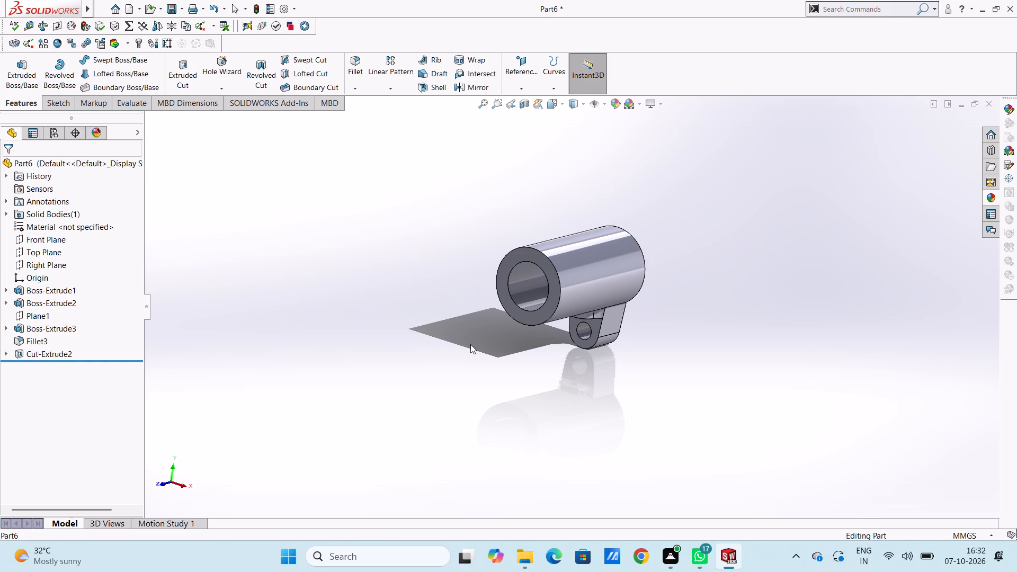
Create a reference plane offset 72 mm from the Front Plane, on the side towards the cylinder's far end.
key(ctrl+3)
scroll(432, 329, up, 3)
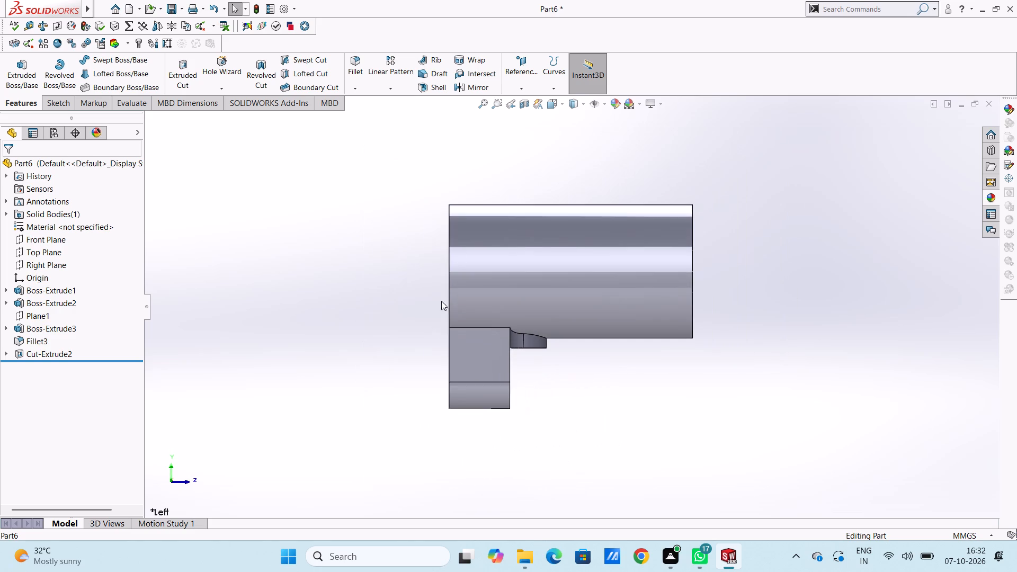
click(528, 62)
click(523, 99)
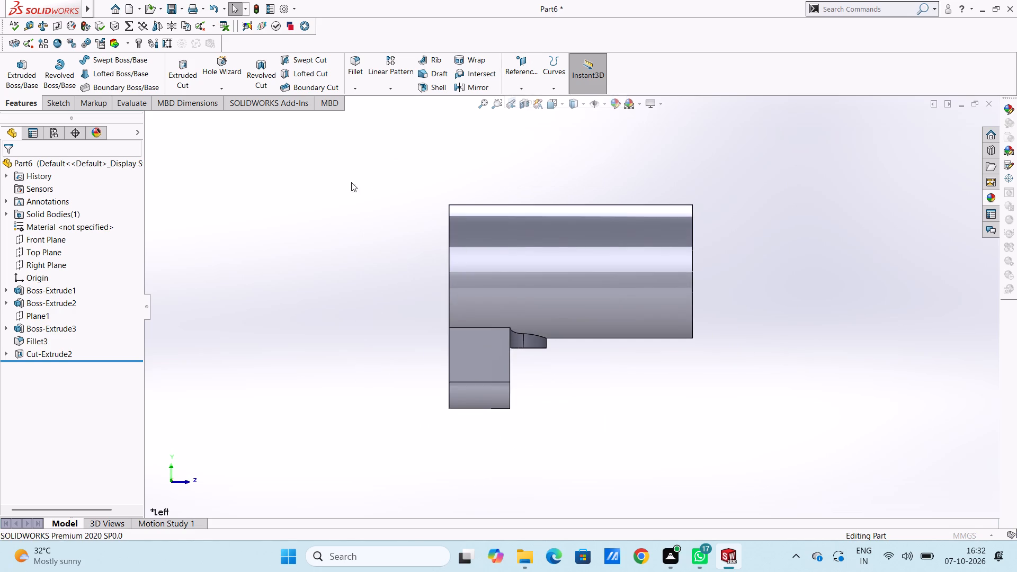
click(190, 121)
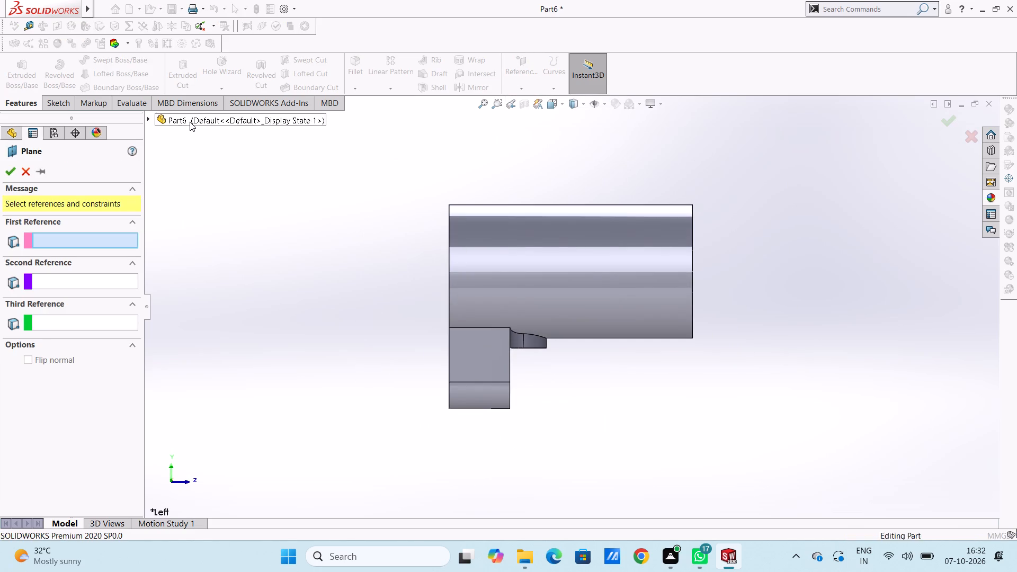
click(195, 195)
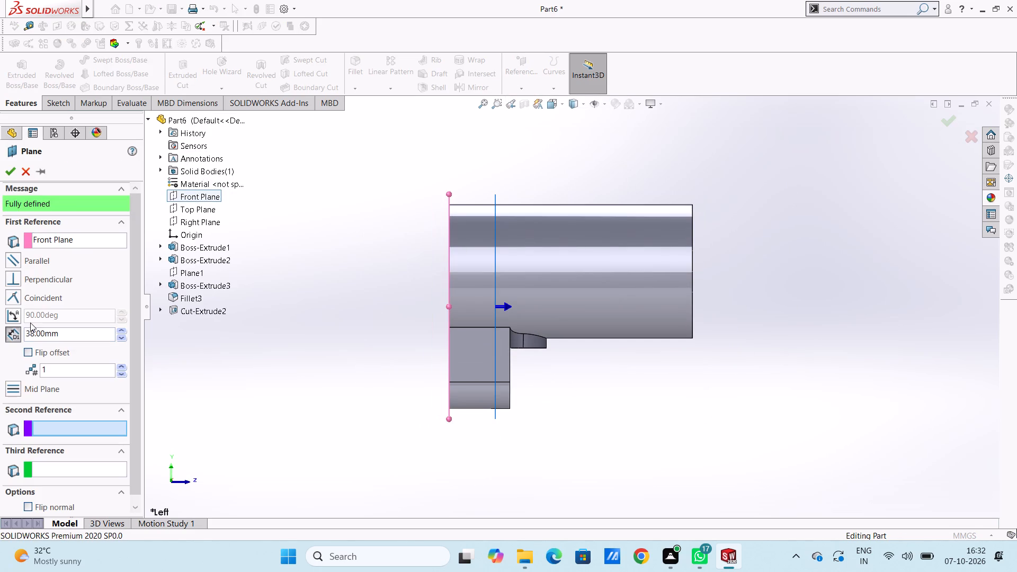
double_click(67, 336)
text(70)
key(Return)
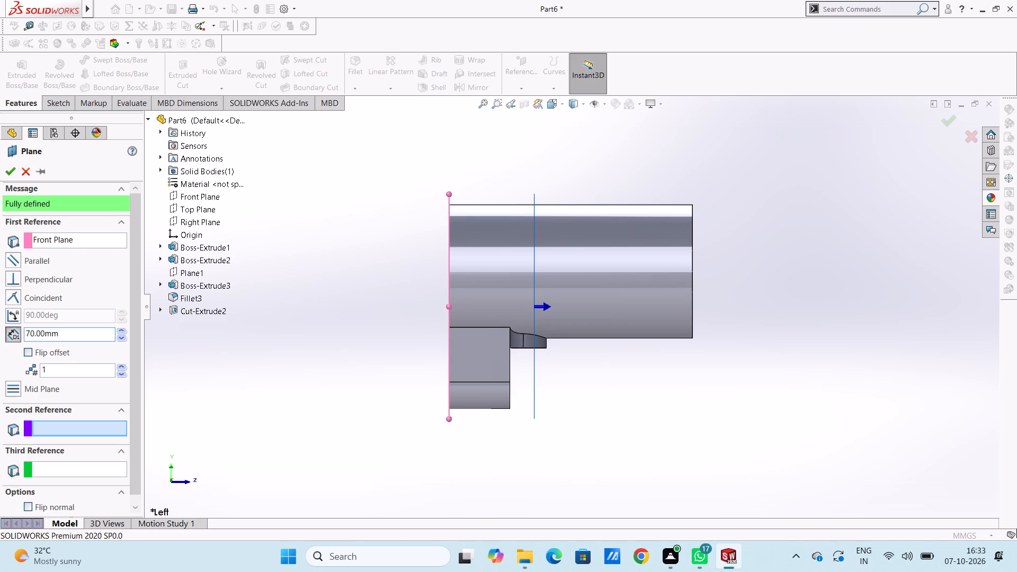
text(72)
key(Return)
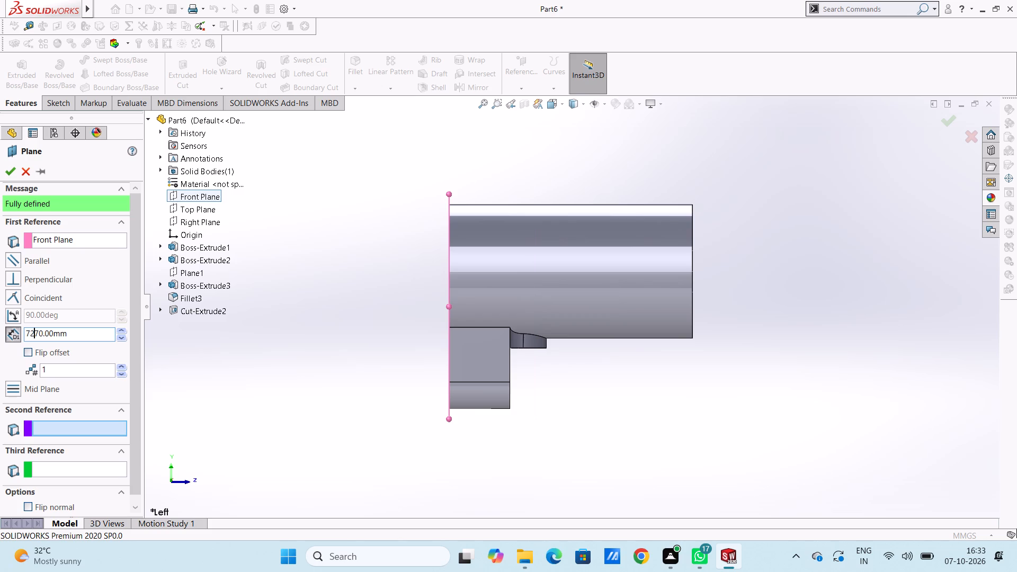
key(BackSpace)
key(BackSpace)
double_click(79, 338)
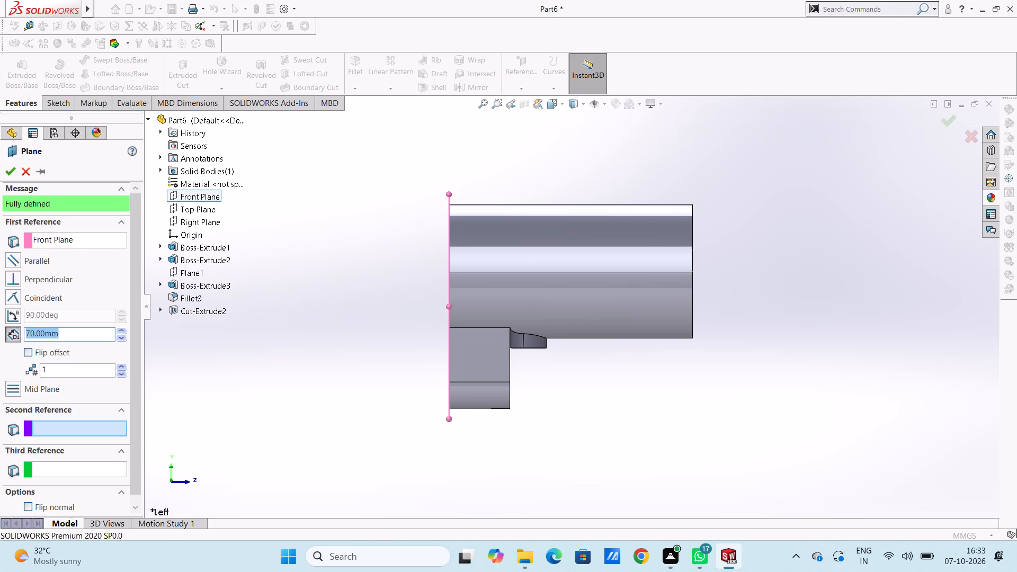
text(72)
key(Return)
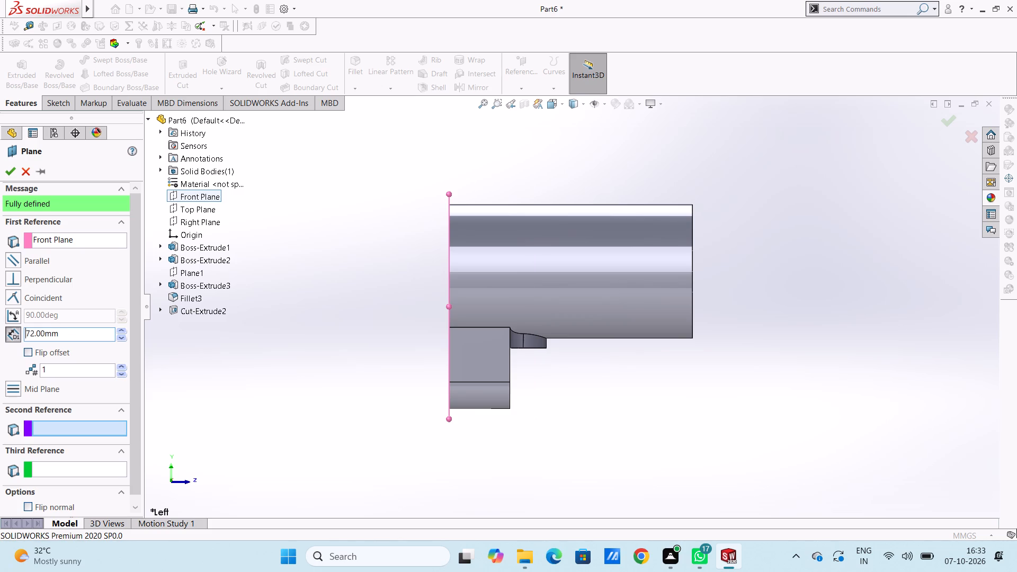
click(5, 175)
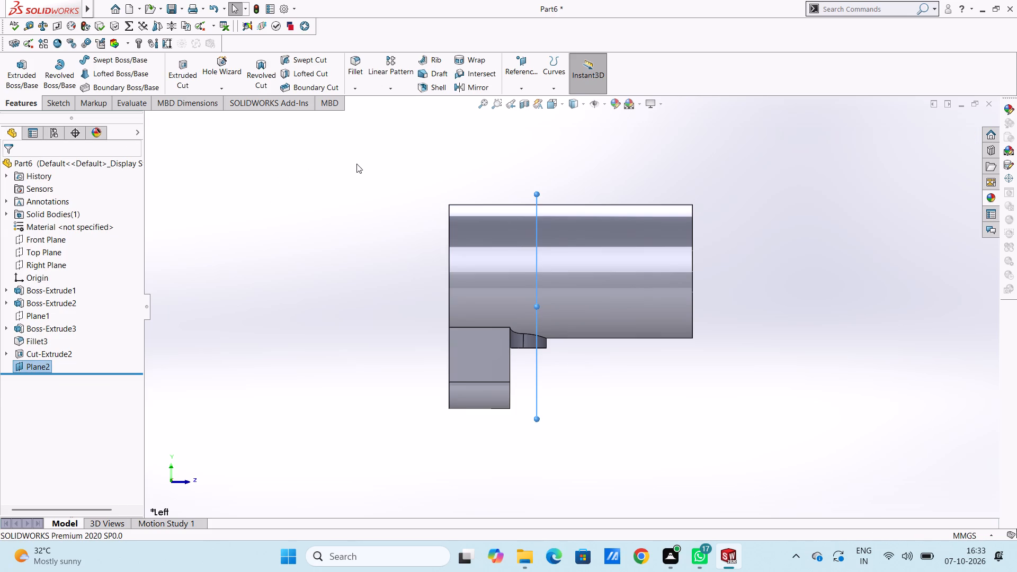
Start a sketch on the reference plane offset 72 mm from the Front Plane, viewed from the front.
click(379, 257)
middle_drag(393, 234, 336, 240)
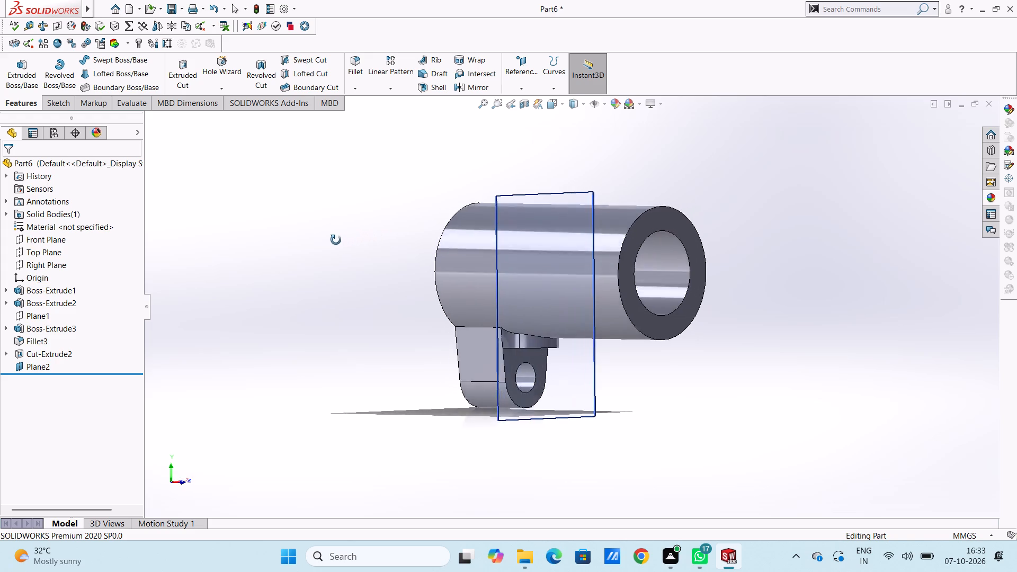
middle_drag(336, 240, 325, 242)
middle_drag(340, 273, 311, 287)
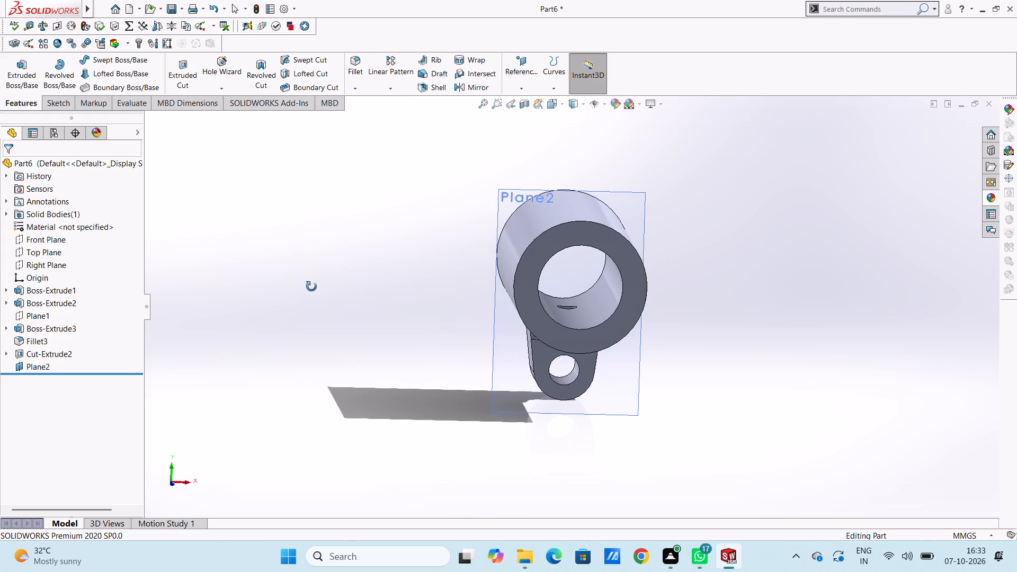
middle_drag(311, 287, 311, 287)
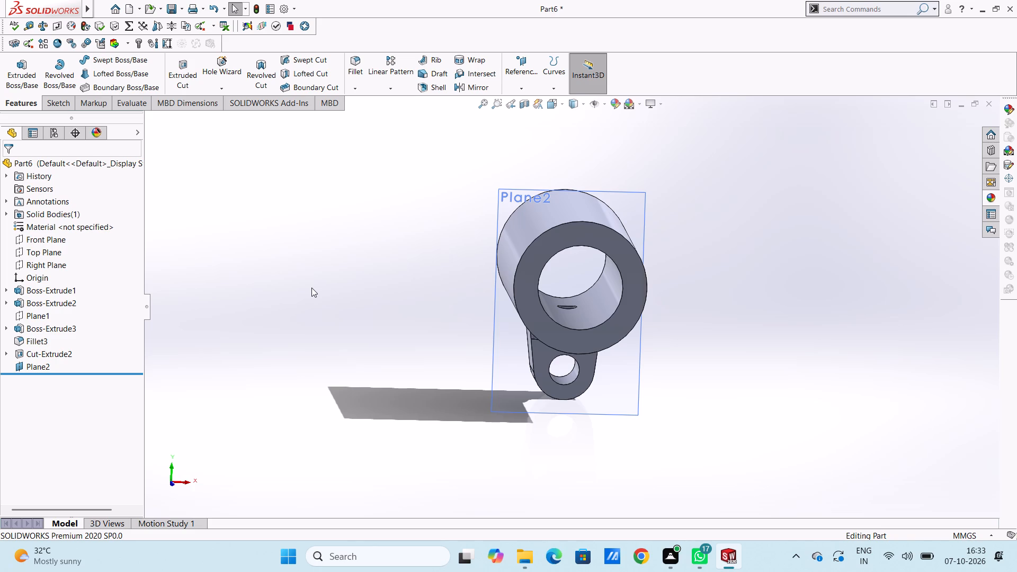
middle_drag(387, 331, 383, 310)
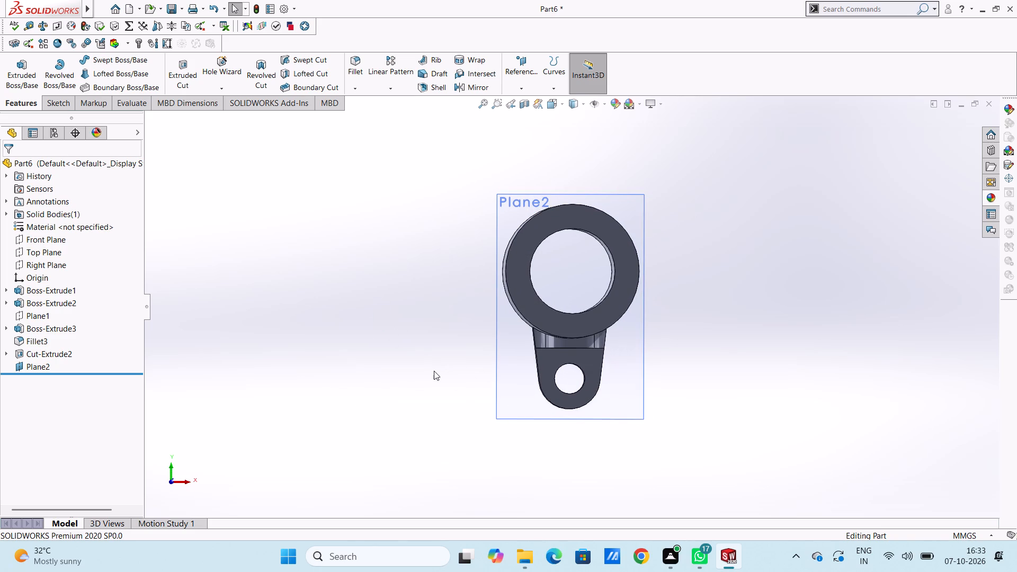
key(ctrl+1)
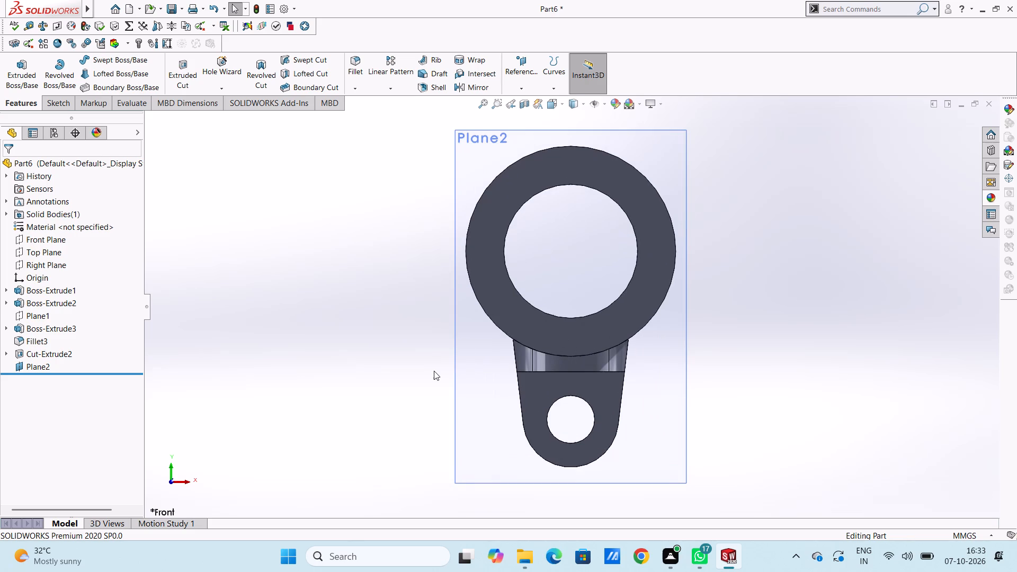
click(478, 406)
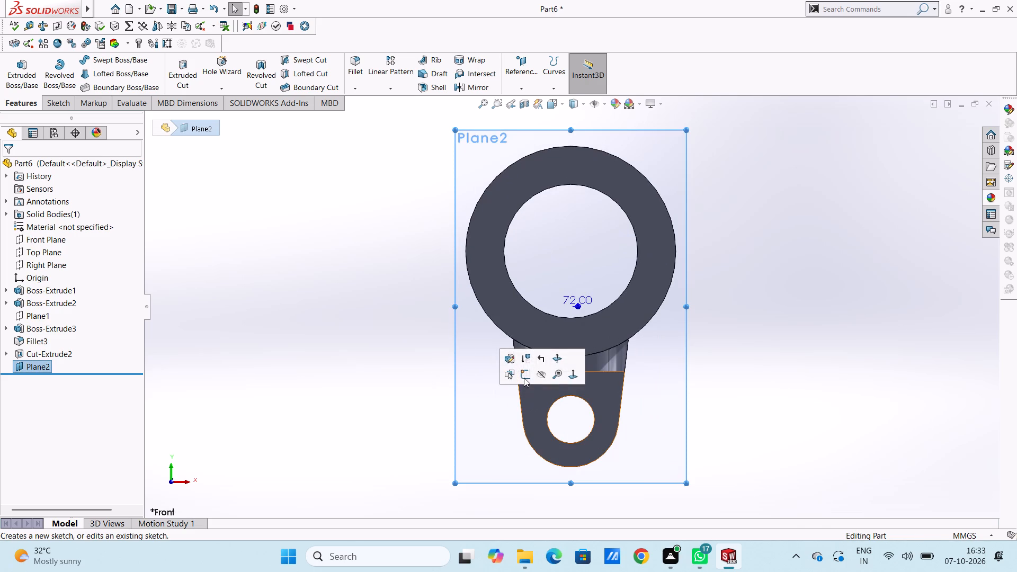
click(524, 378)
click(424, 397)
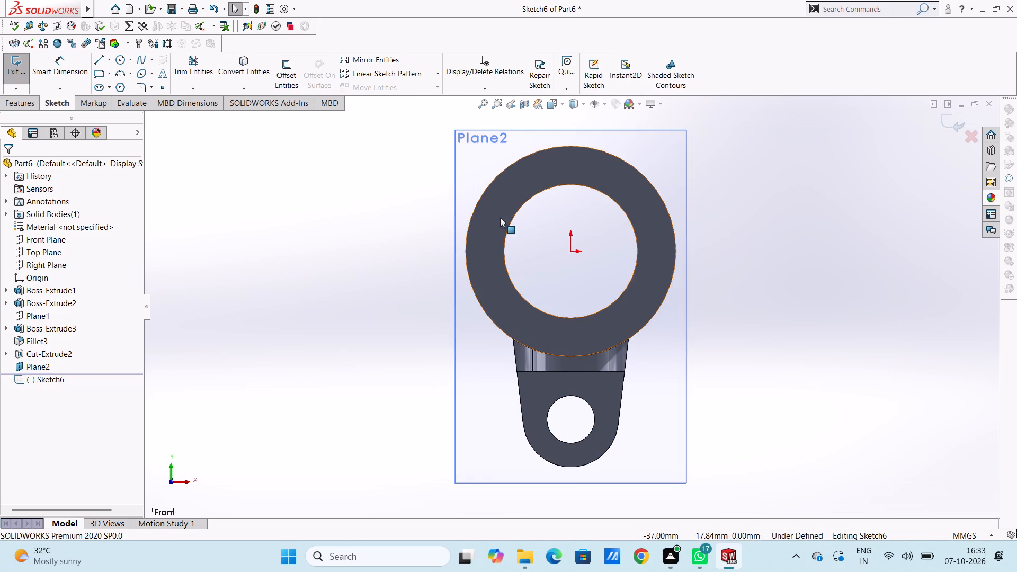
Draw a 75 by 75 mm center rectangle centred on the origin, on the cylinder's axis.
click(106, 73)
click(104, 102)
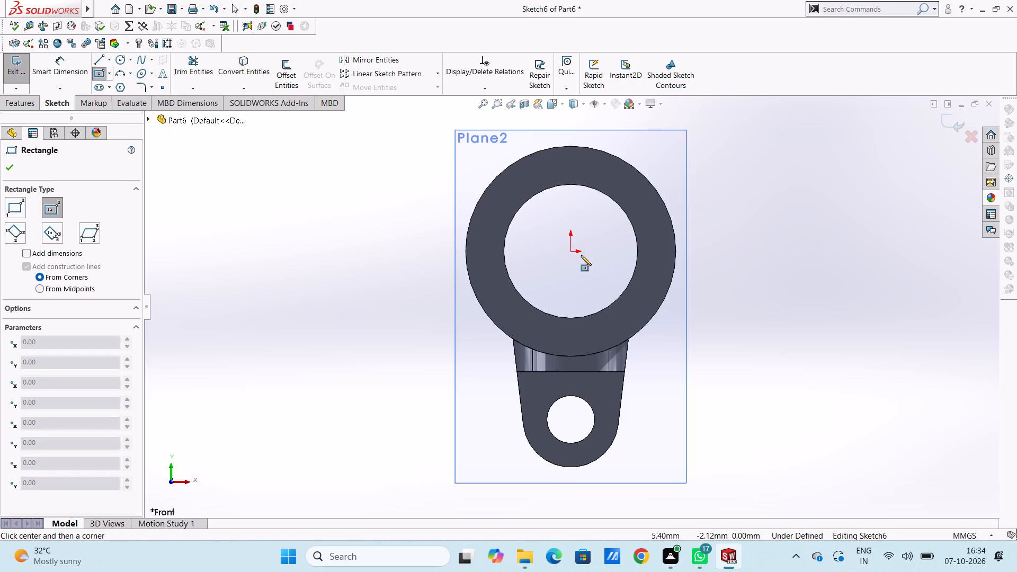
click(571, 253)
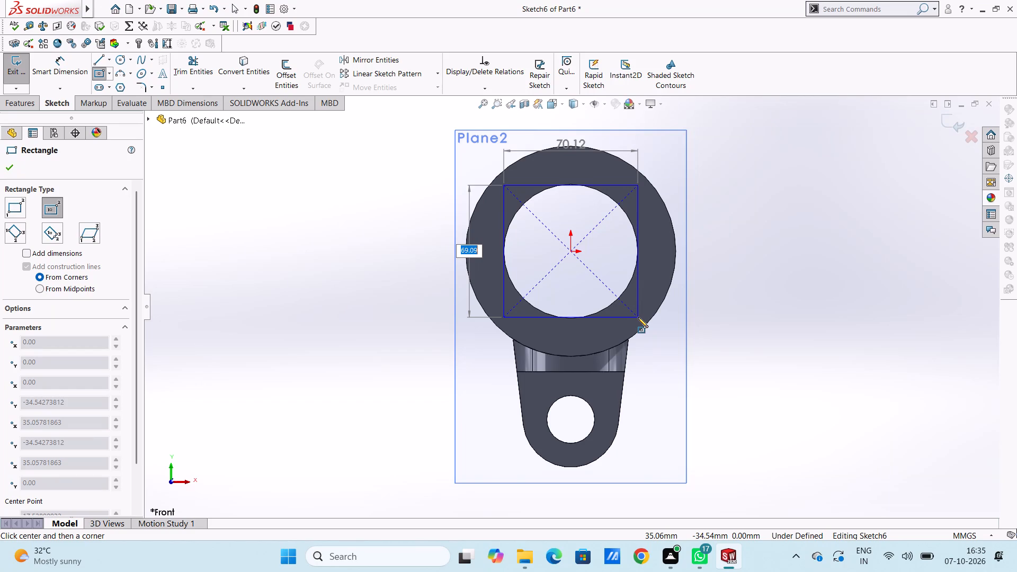
text(75)
key(Return)
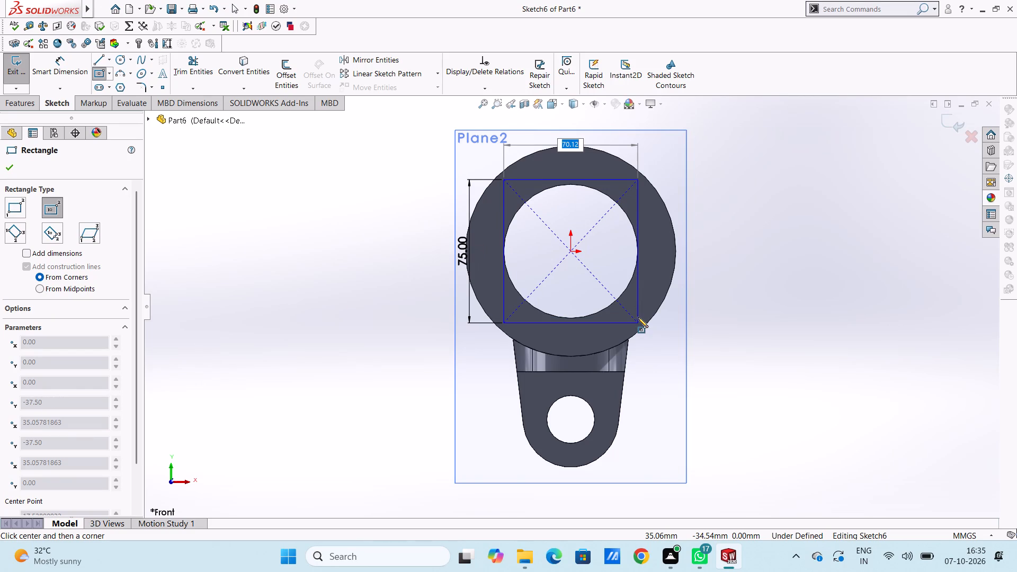
text(75)
key(Return)
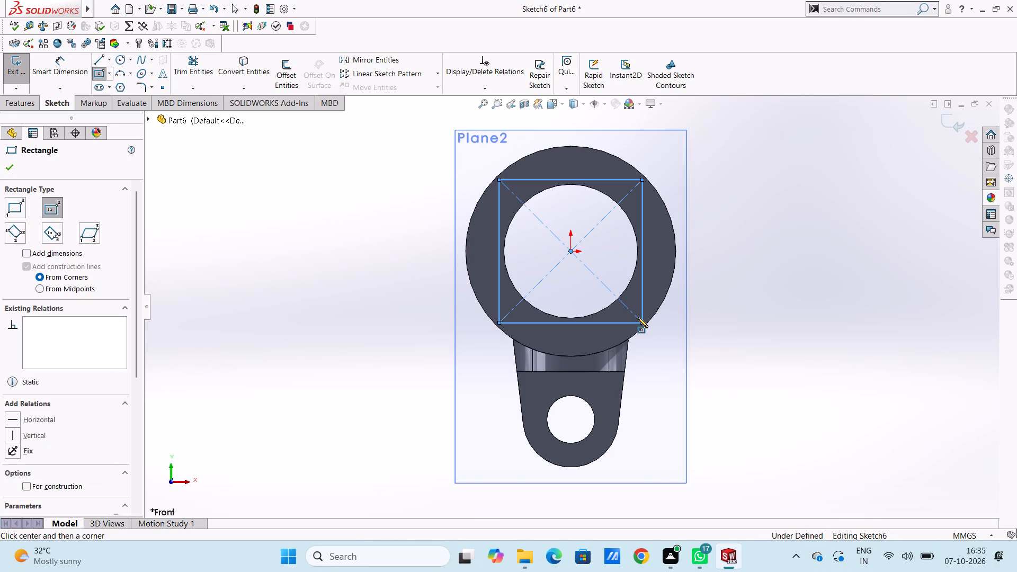
click(778, 308)
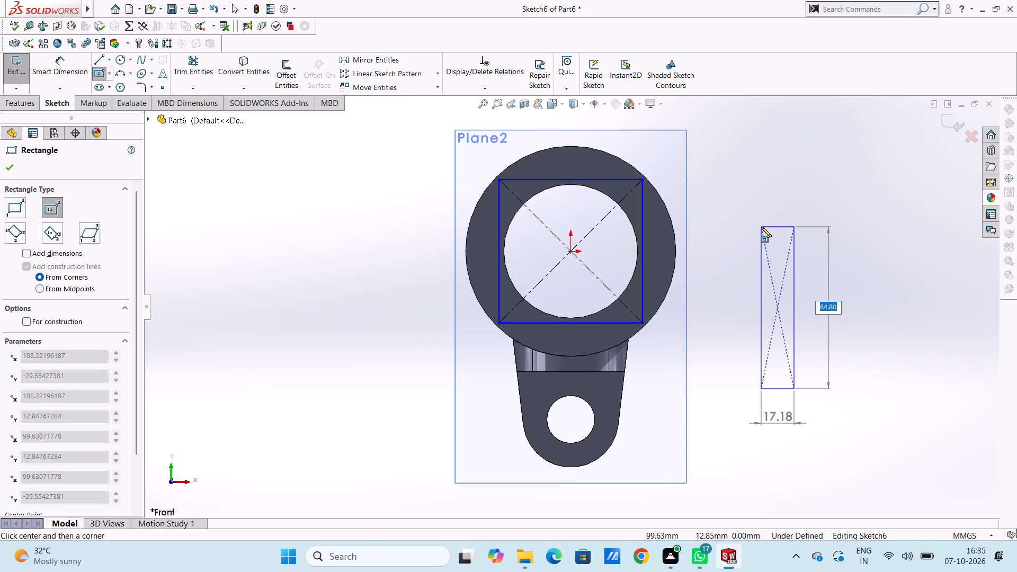
key(Escape)
key(Escape)
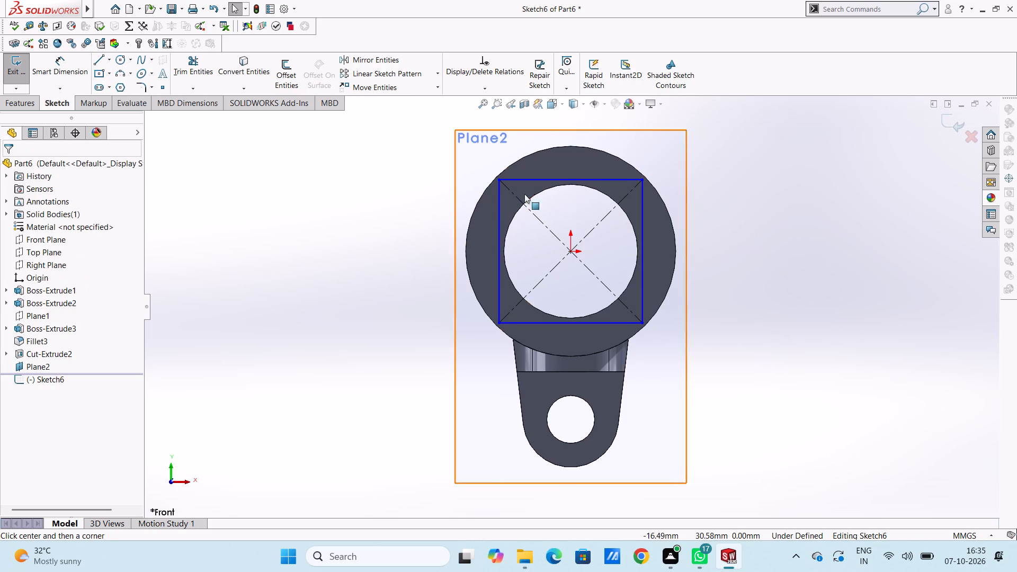
Add a Smart Dimension for the length of the square's vertical side, placed outside the cylinder outline.
click(79, 75)
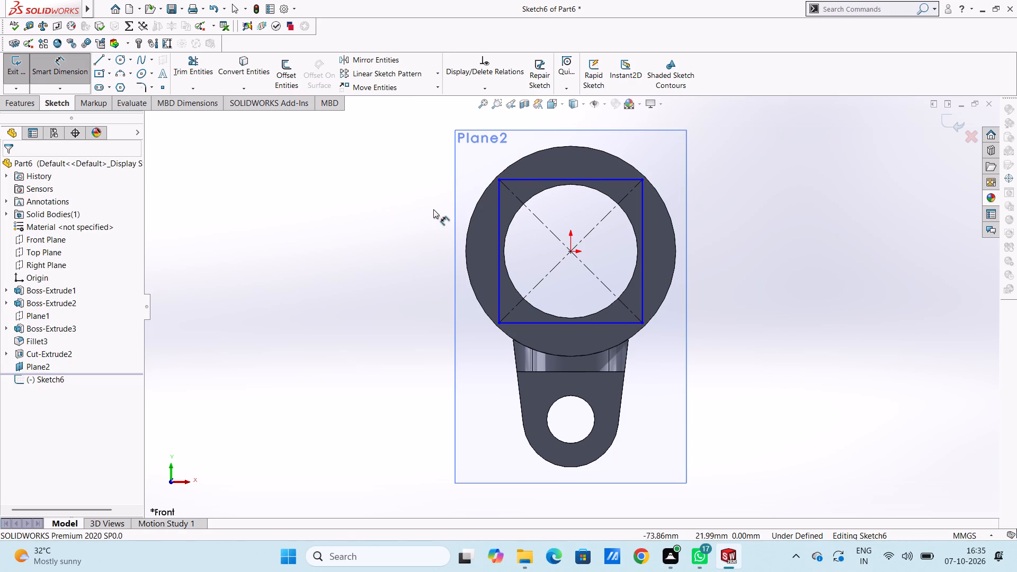
click(500, 228)
click(305, 227)
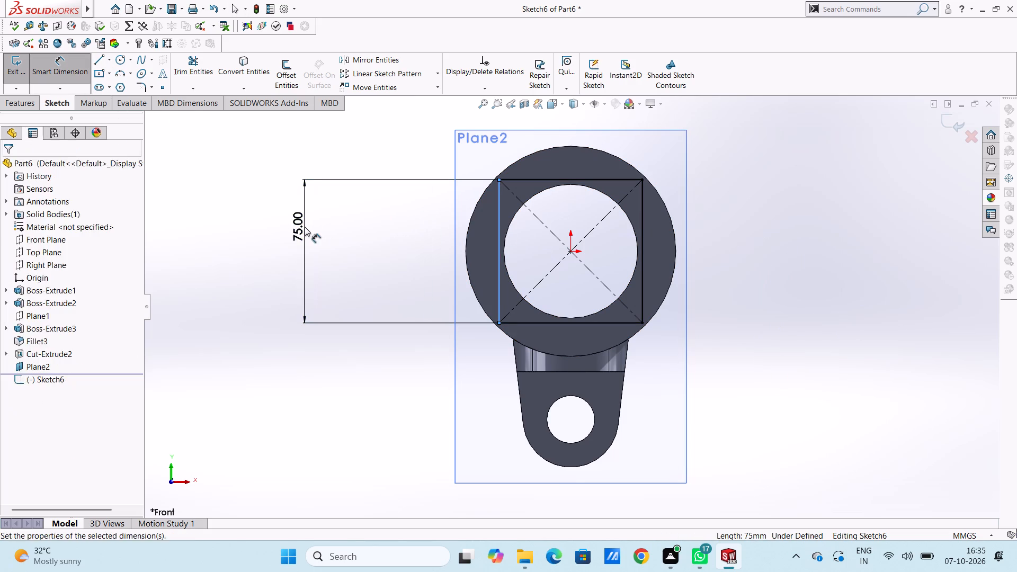
double_click(258, 211)
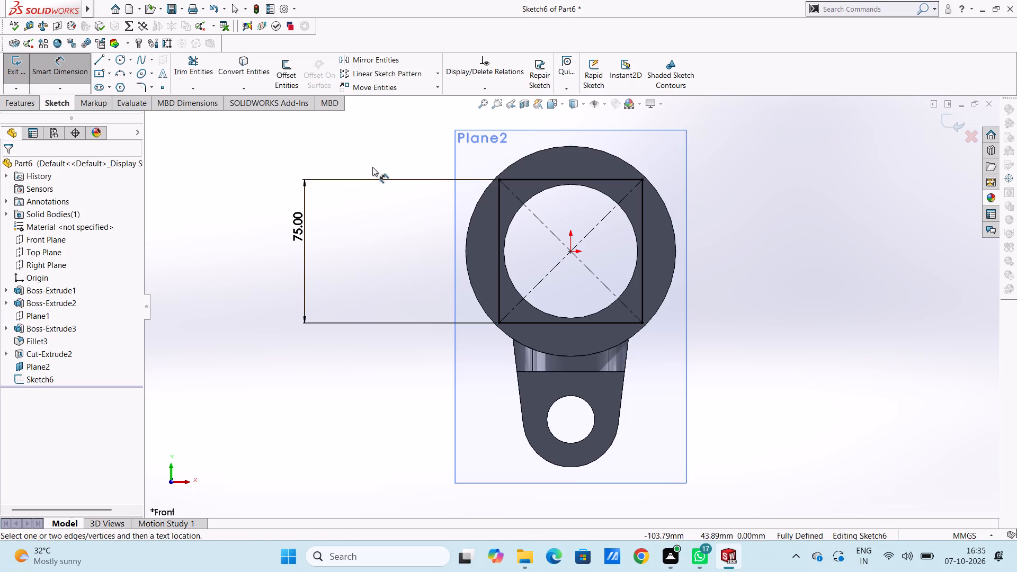
Round all four corners of the square with 10 mm sketch fillets, accepting removal of its equal-distance relations.
middle_drag(376, 162, 371, 180)
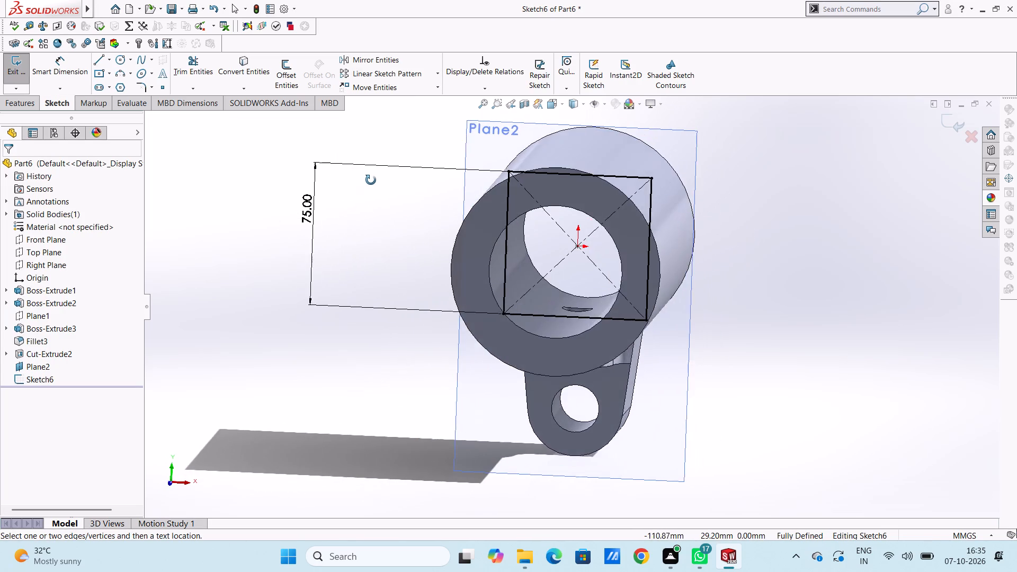
middle_drag(371, 180, 361, 178)
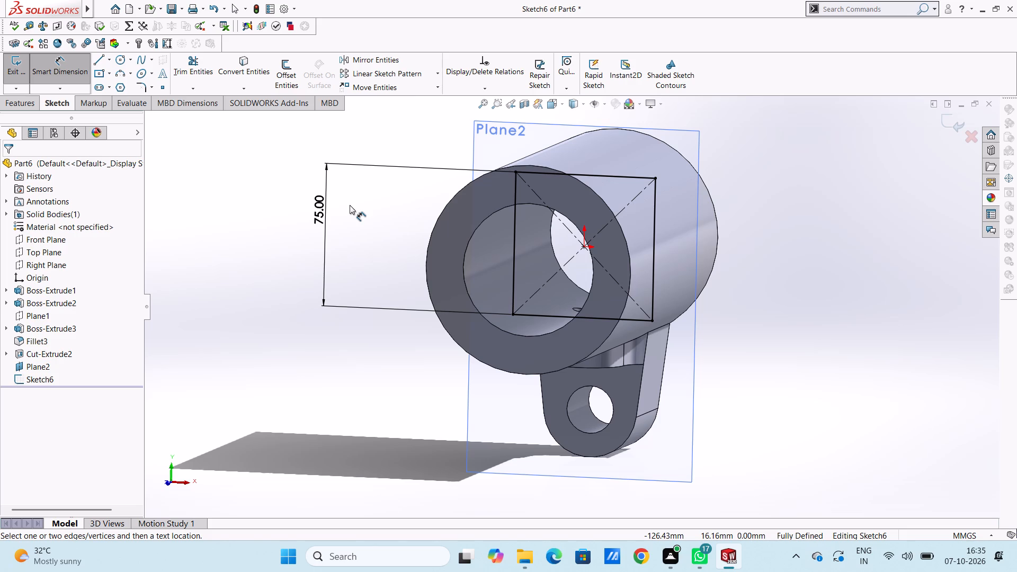
click(140, 90)
scroll(439, 180, down, 2)
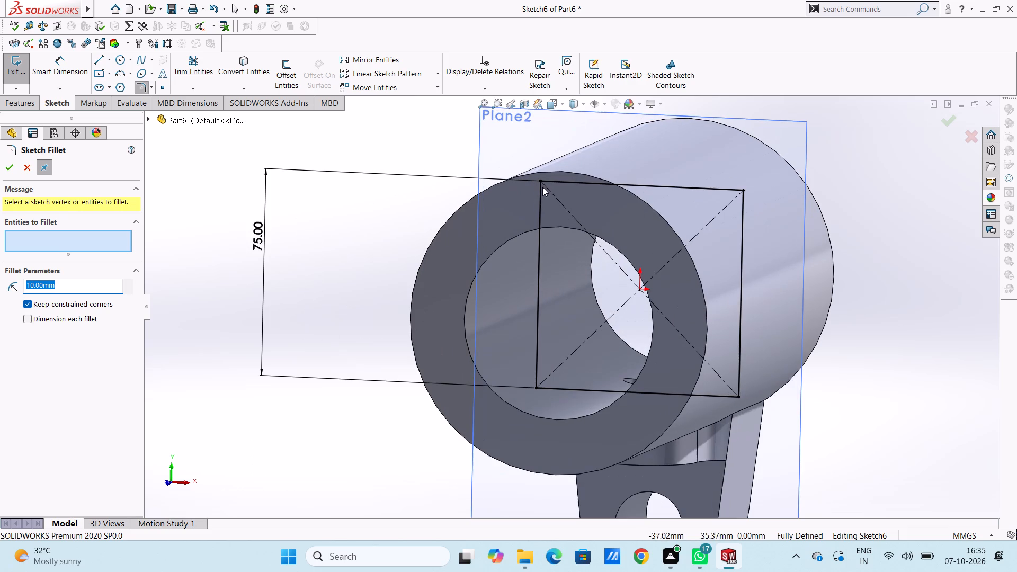
click(542, 182)
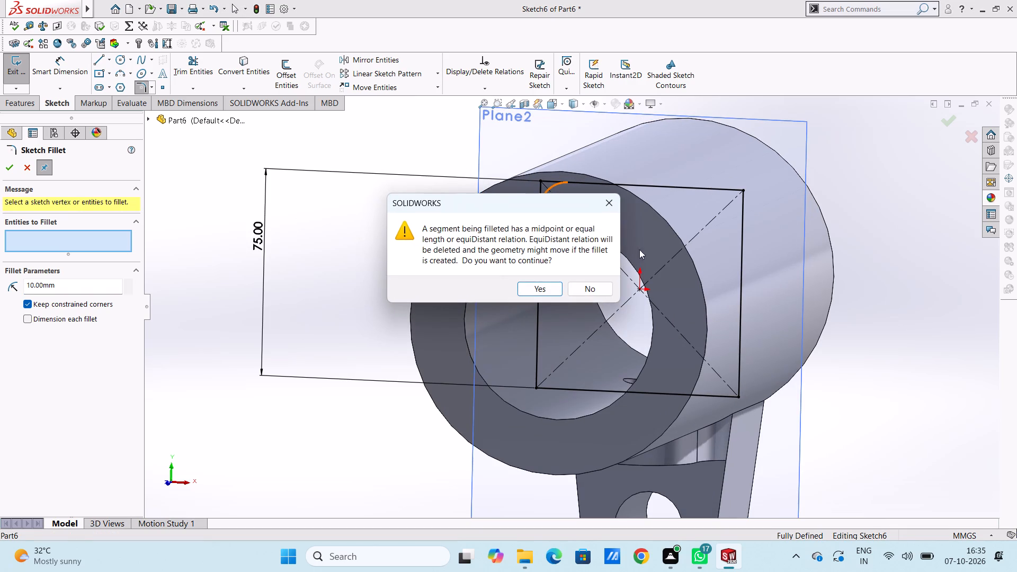
click(552, 291)
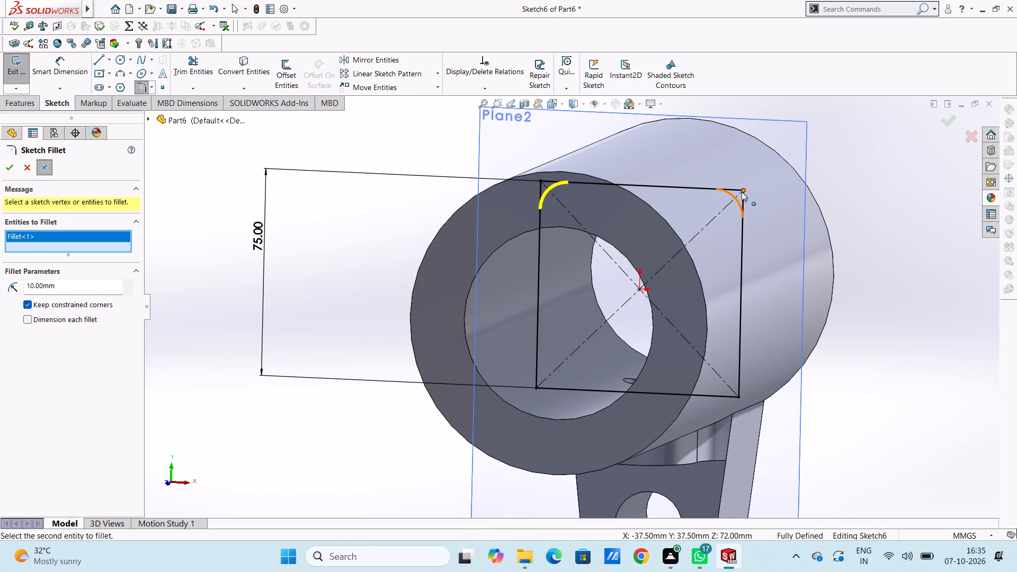
click(743, 192)
click(550, 290)
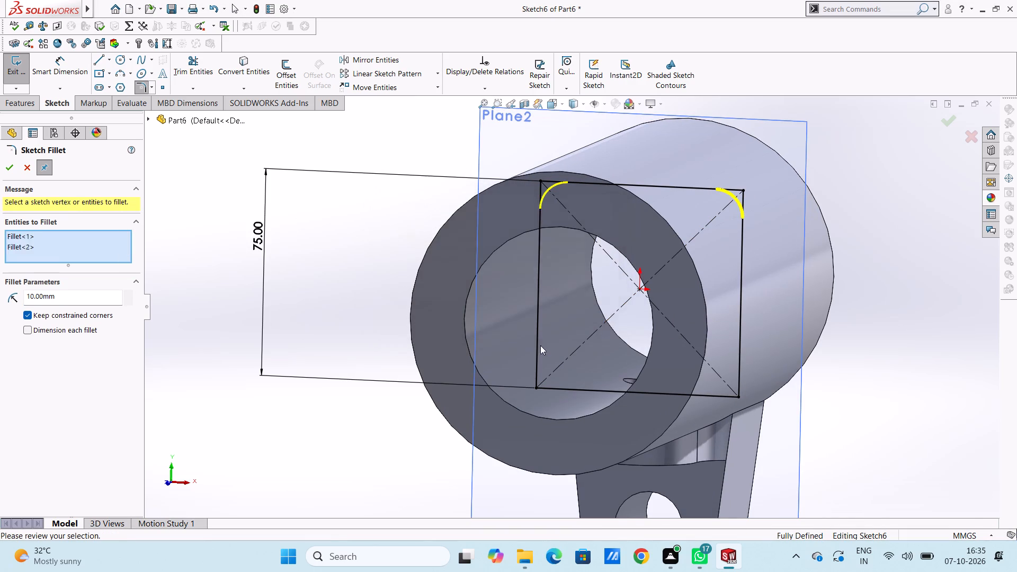
click(536, 389)
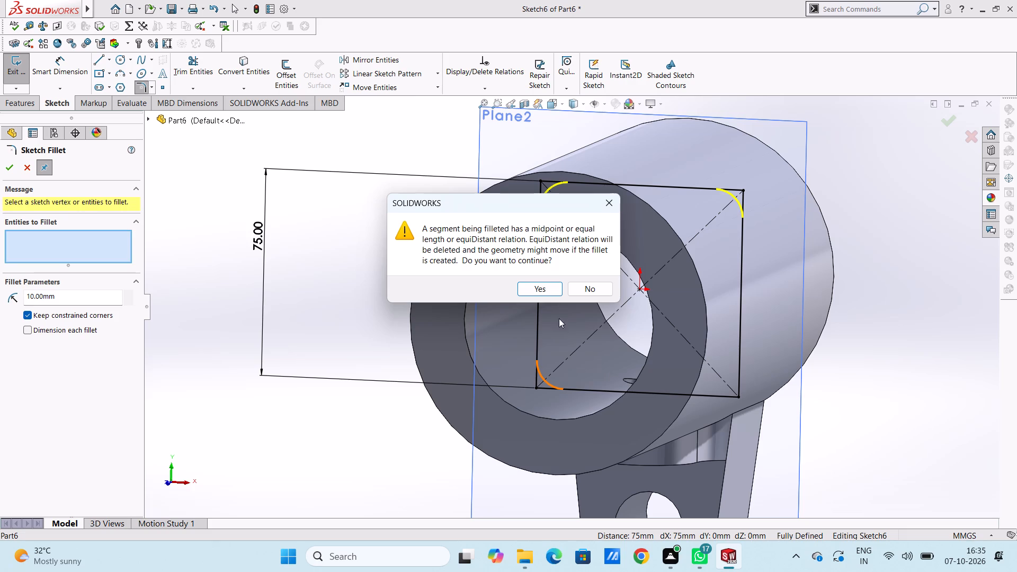
click(539, 290)
click(738, 399)
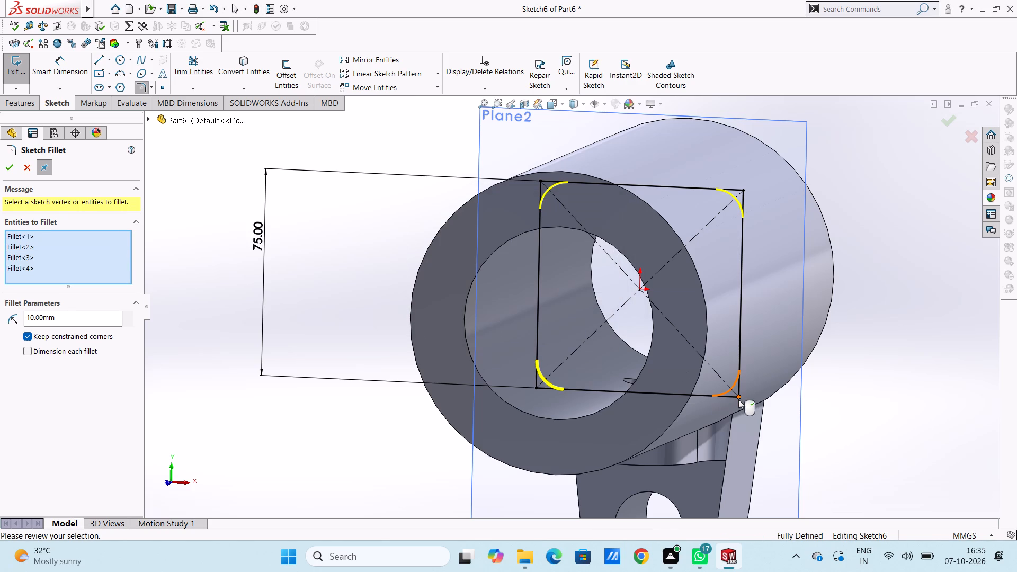
click(10, 170)
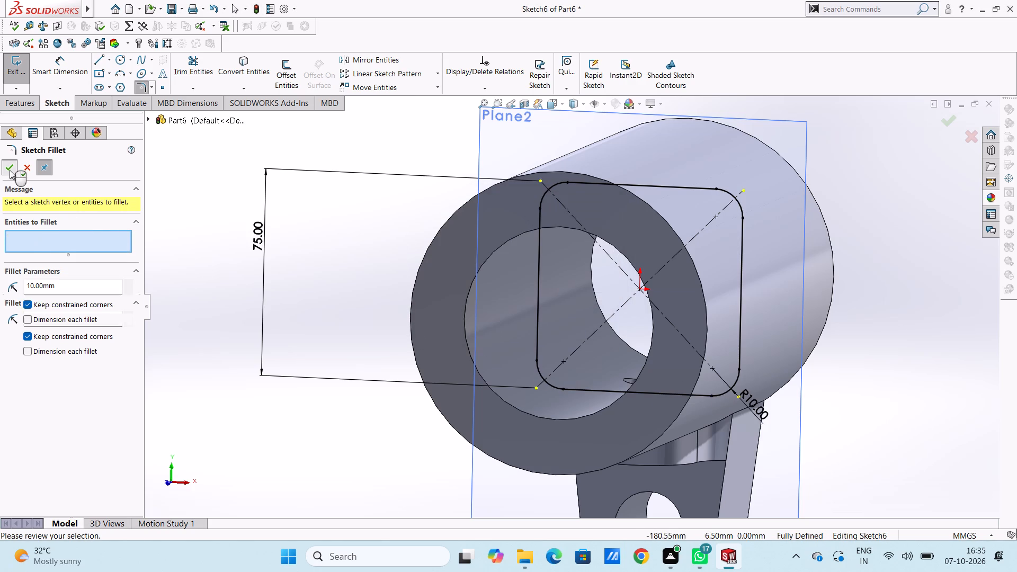
click(10, 170)
Extrude-cut the rounded square sketch 80 mm blind inside the cylinder, with the direction reversed toward the end away from the lug.
scroll(292, 252, up, 3)
middle_drag(370, 261, 379, 263)
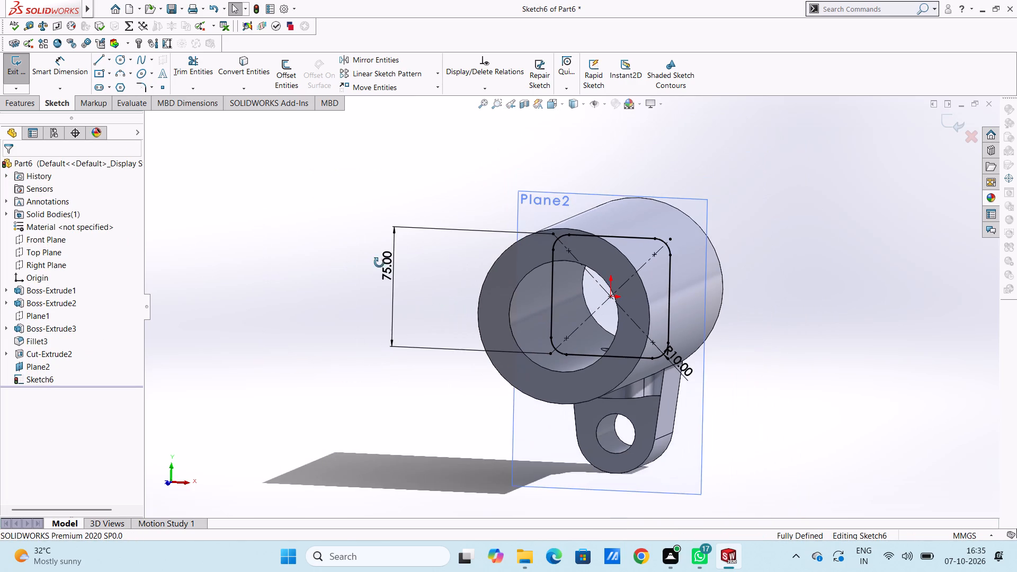
middle_drag(379, 263, 364, 259)
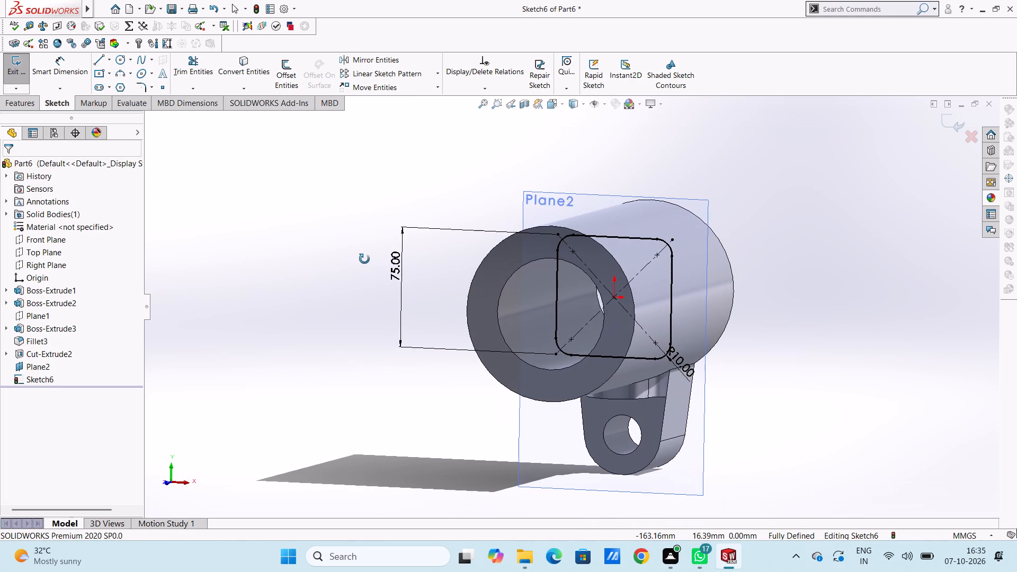
middle_drag(364, 259, 379, 258)
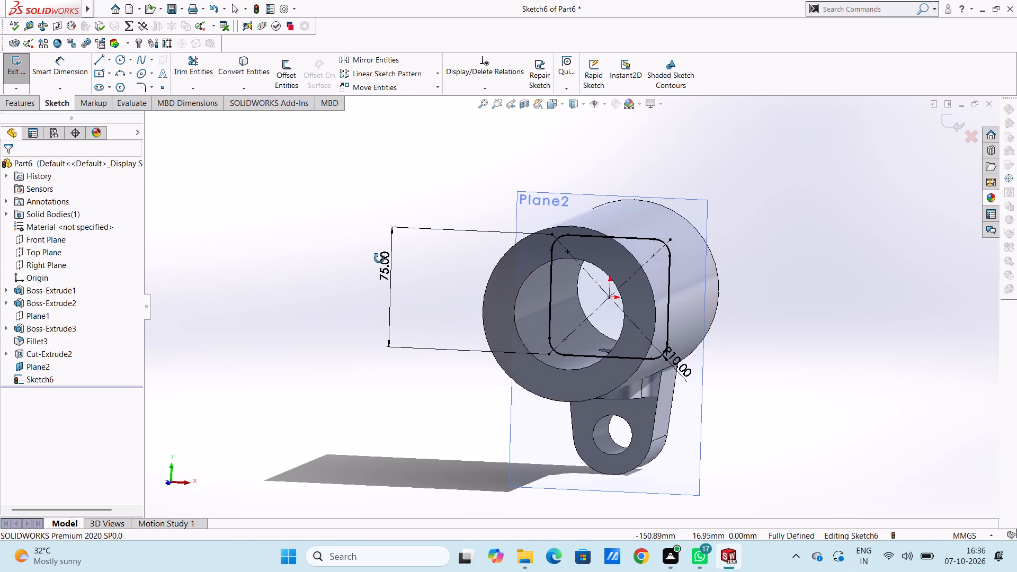
middle_drag(379, 258, 382, 258)
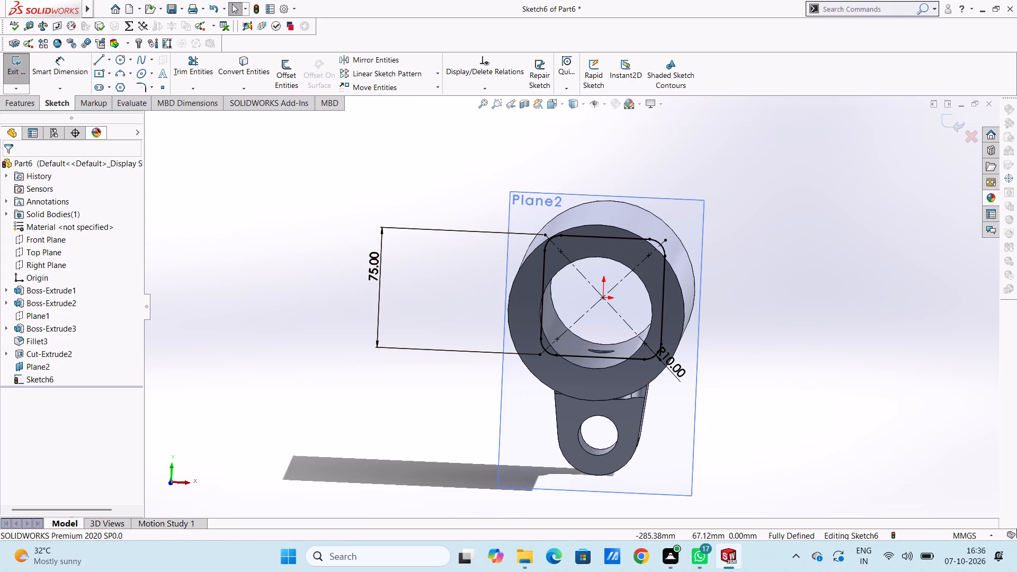
click(24, 105)
click(188, 71)
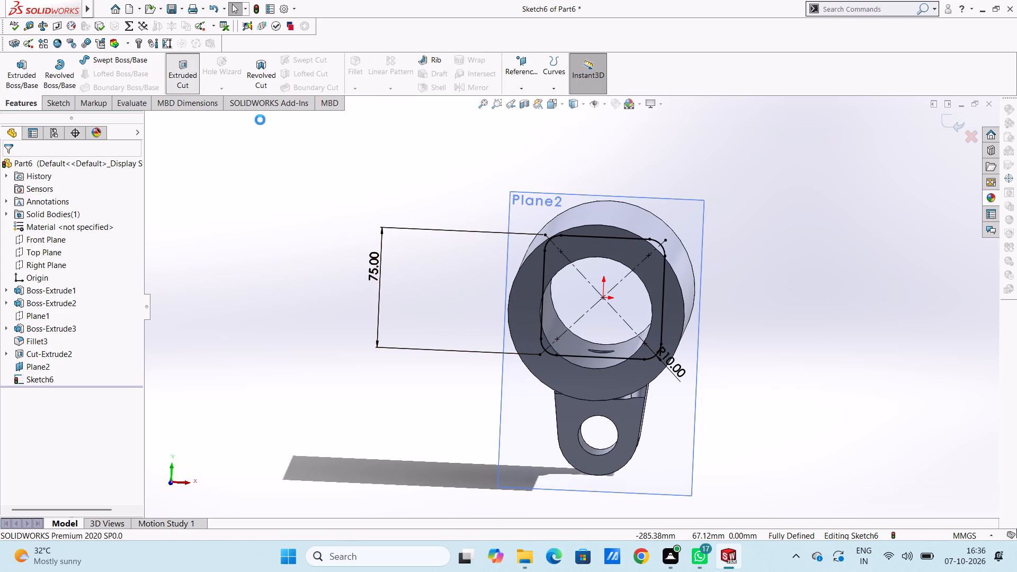
scroll(319, 175, up, 2)
middle_drag(337, 201, 277, 255)
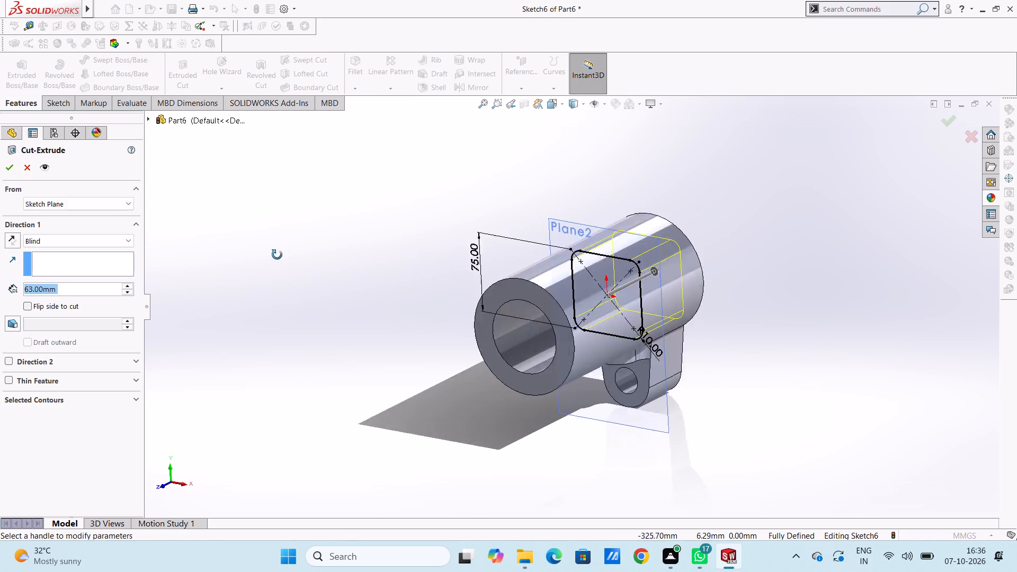
middle_drag(277, 255, 275, 258)
click(13, 243)
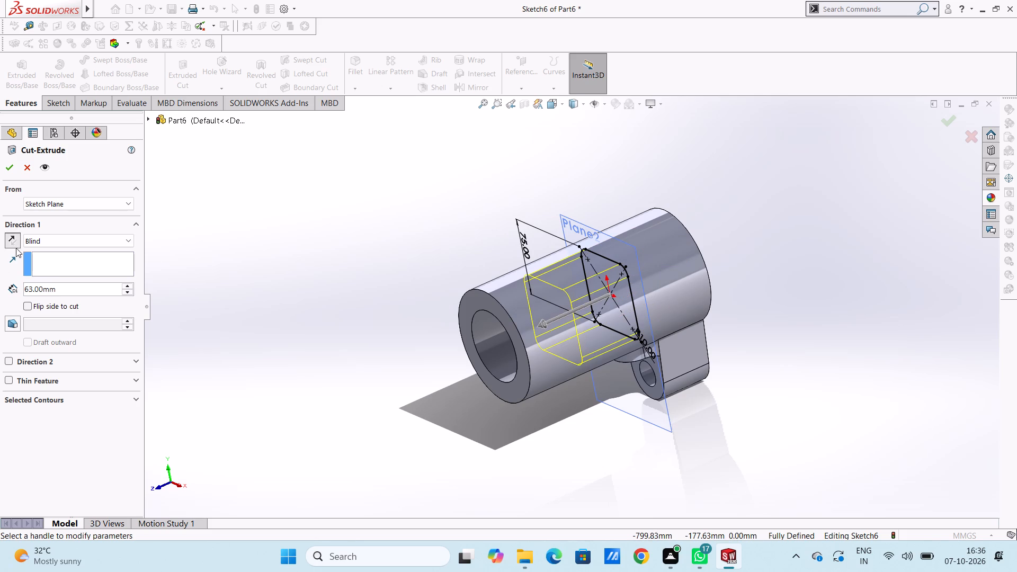
middle_drag(279, 240, 257, 227)
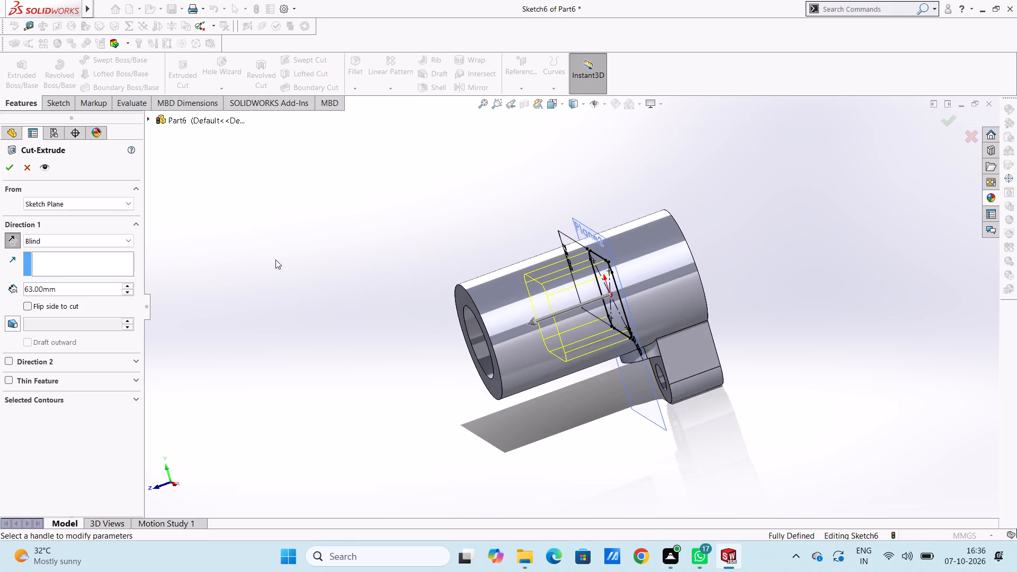
middle_drag(293, 271, 293, 253)
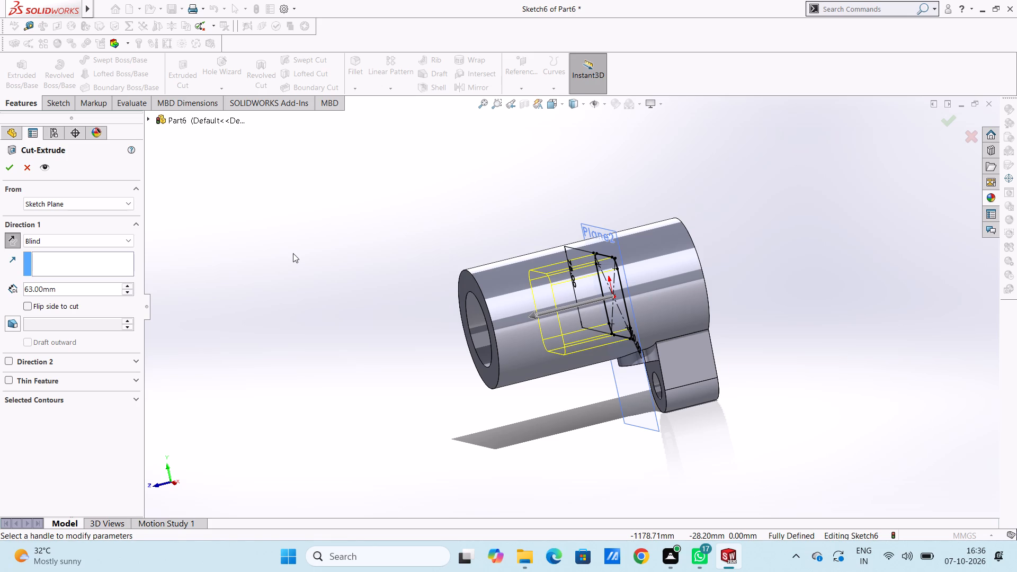
double_click(82, 289)
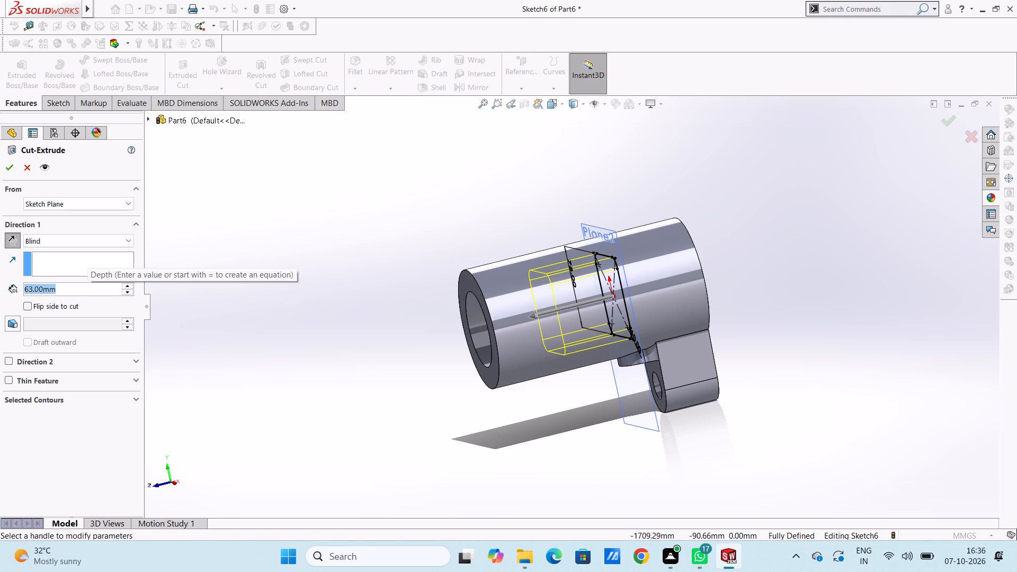
middle_drag(312, 288, 306, 310)
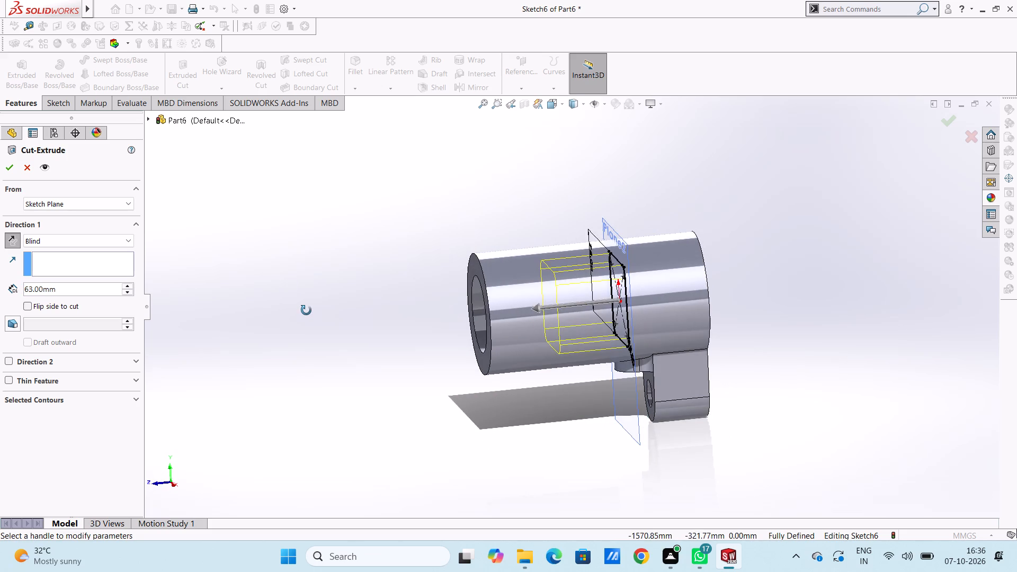
middle_drag(306, 310, 300, 303)
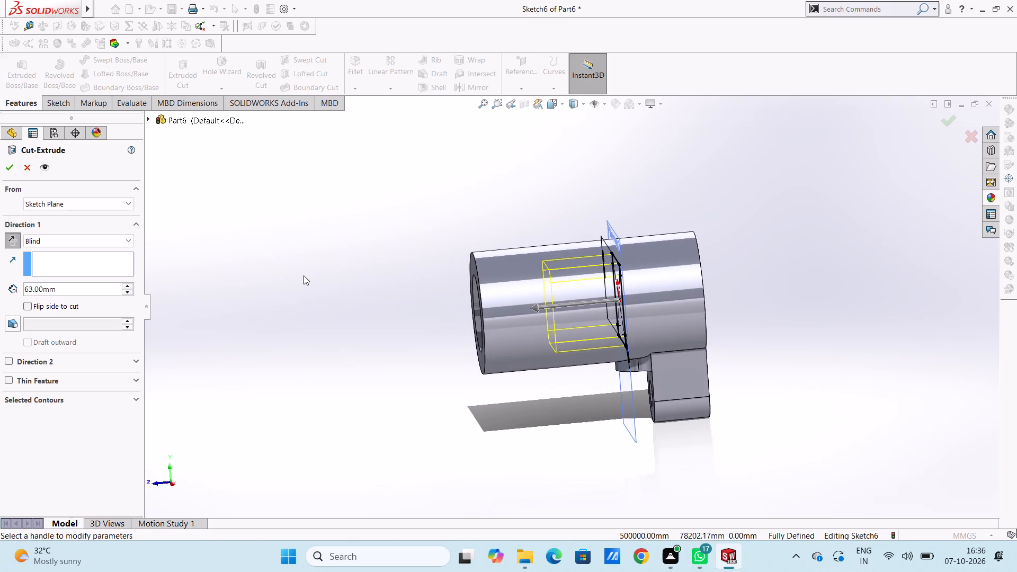
middle_drag(304, 275, 301, 259)
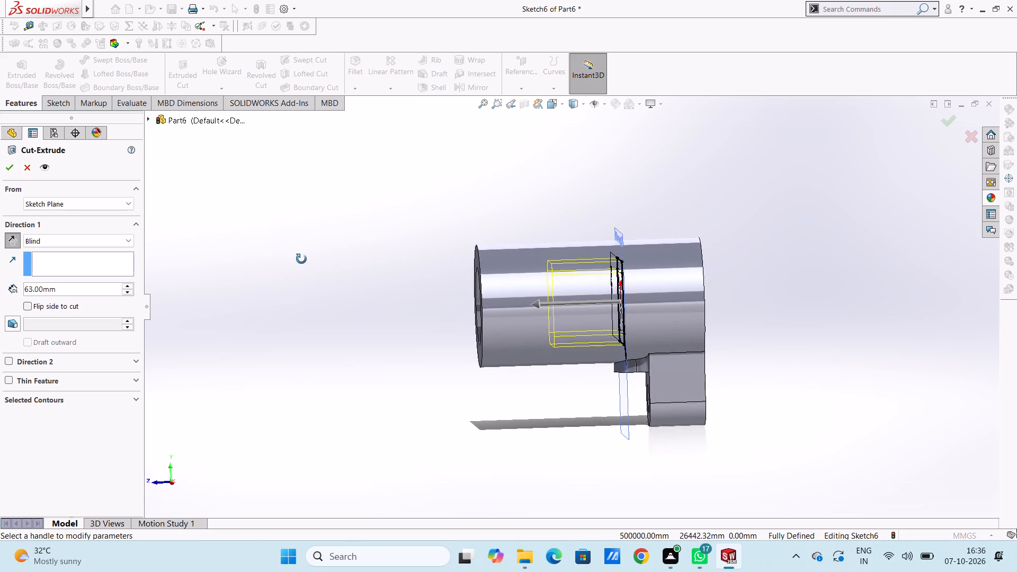
middle_drag(301, 259, 300, 267)
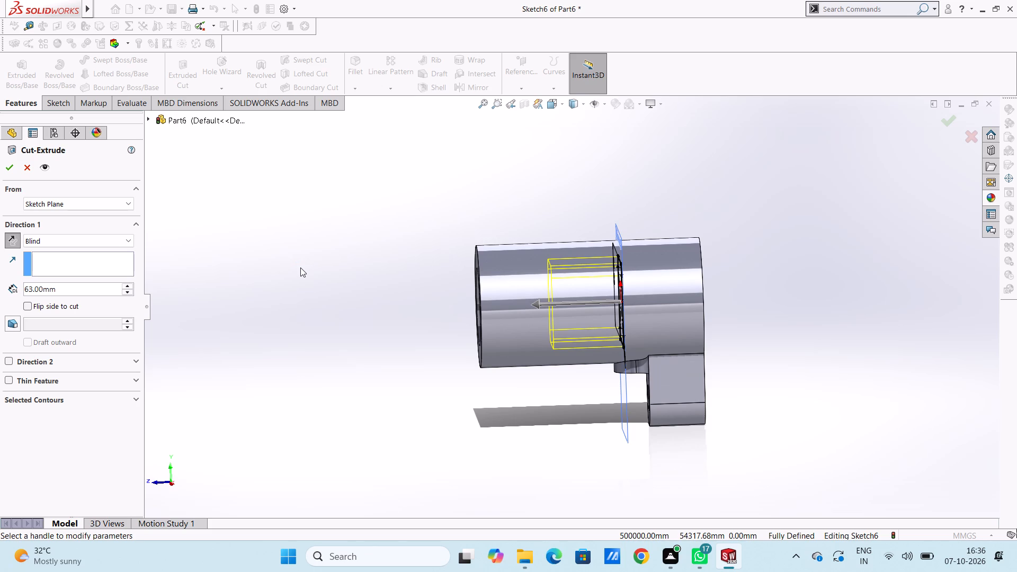
double_click(86, 287)
text(80)
key(Return)
middle_click(341, 163)
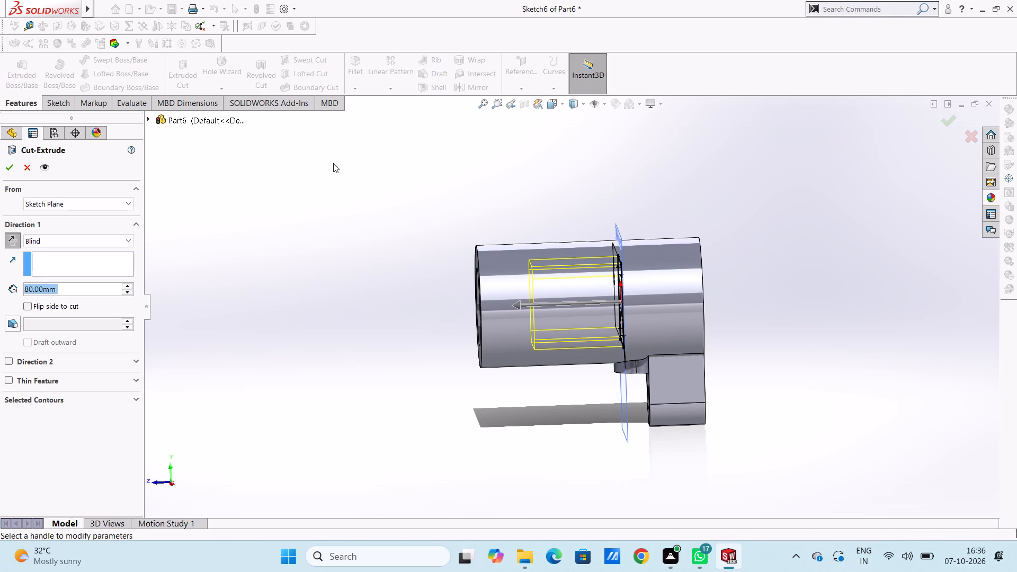
middle_drag(351, 263, 350, 256)
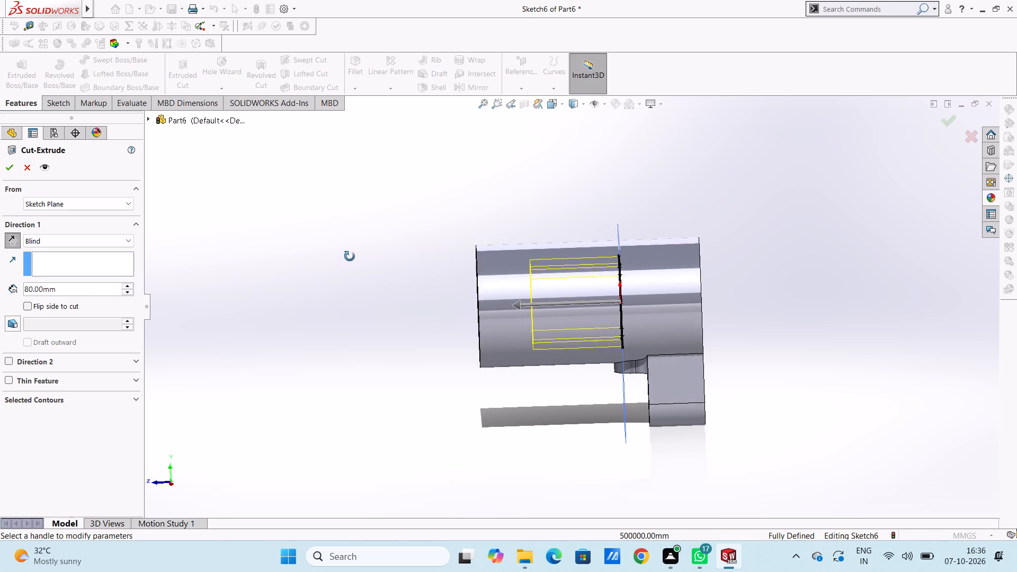
middle_drag(350, 256, 350, 253)
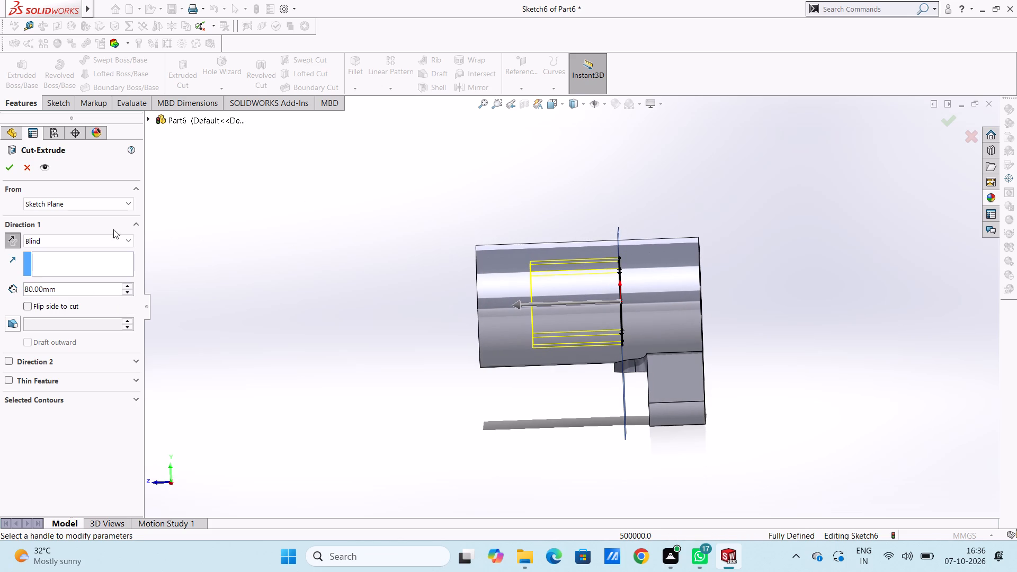
click(8, 171)
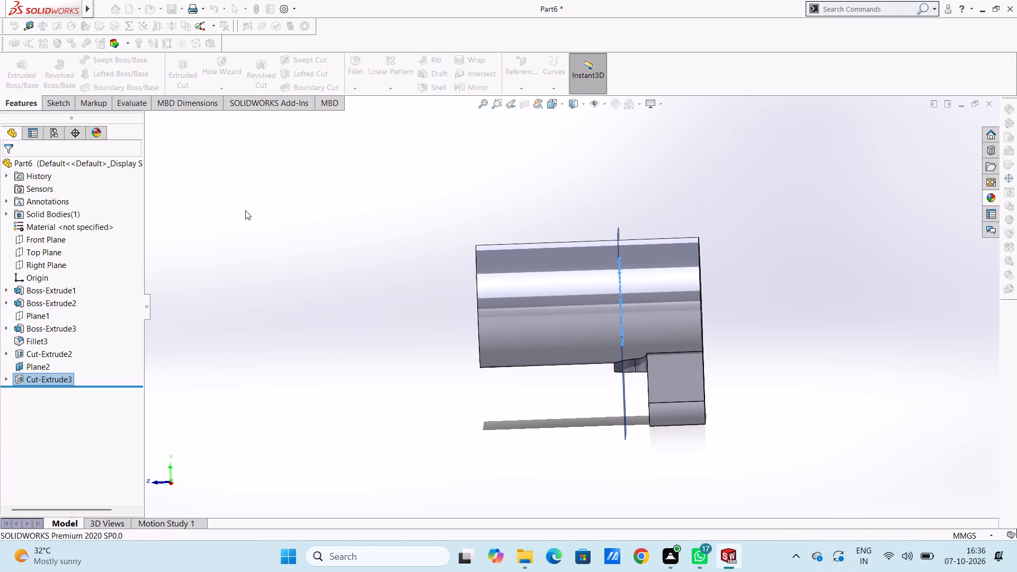
click(245, 210)
Examine the internal square cut through the cylinder's open end from several angles.
middle_drag(325, 248, 405, 262)
scroll(328, 248, down, 1)
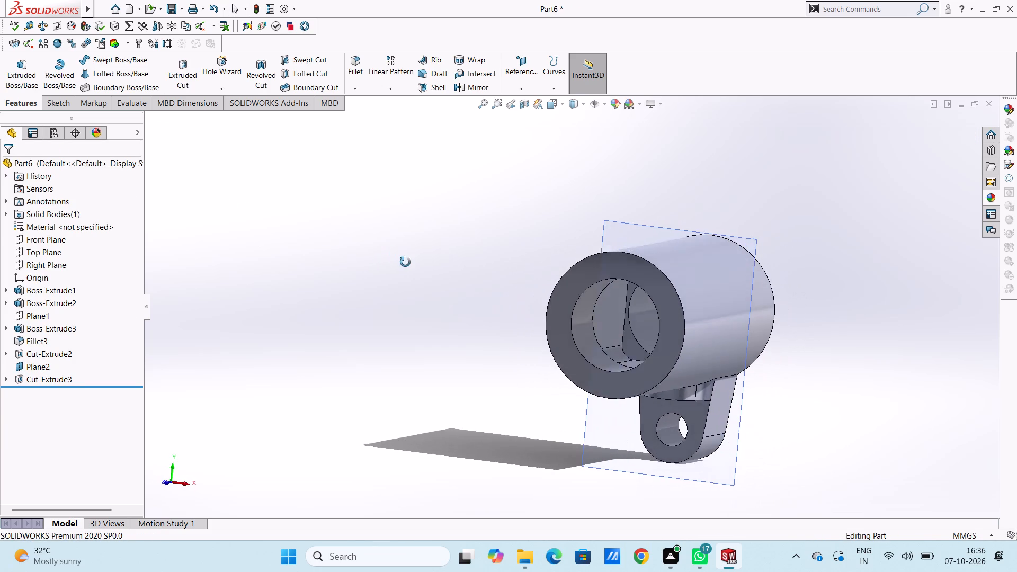
middle_drag(405, 262, 429, 267)
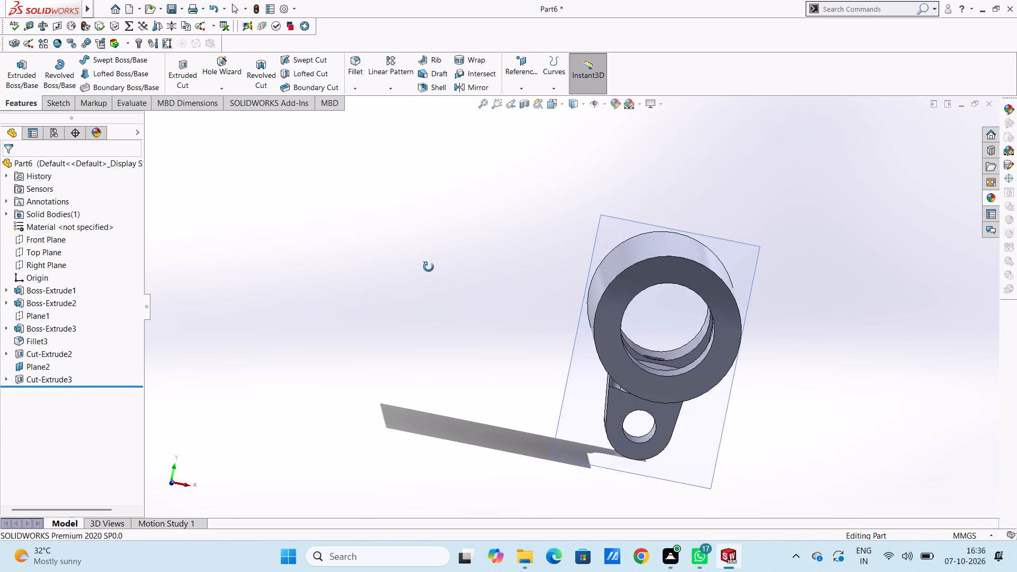
middle_drag(429, 267, 418, 276)
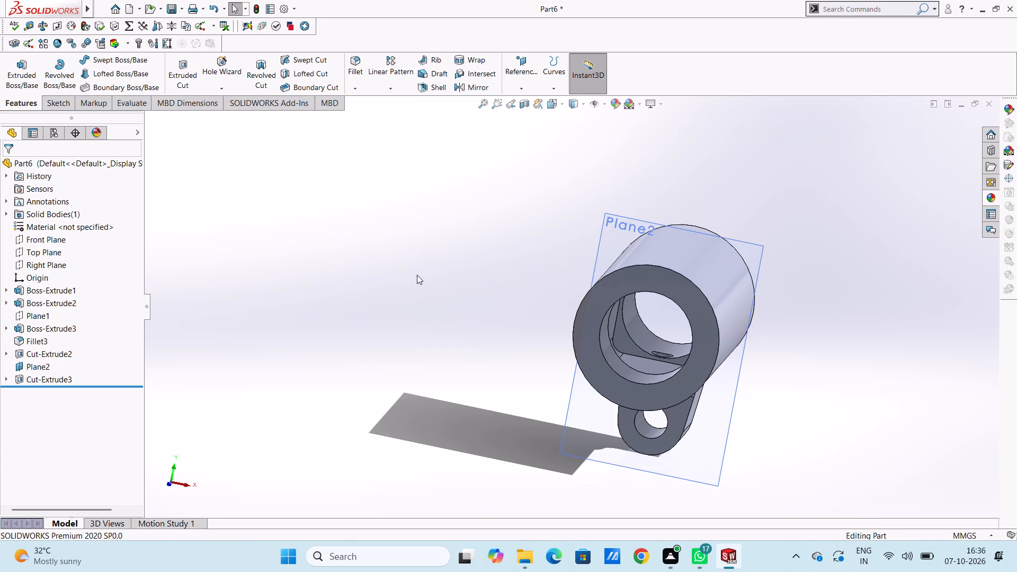
middle_drag(463, 264, 495, 231)
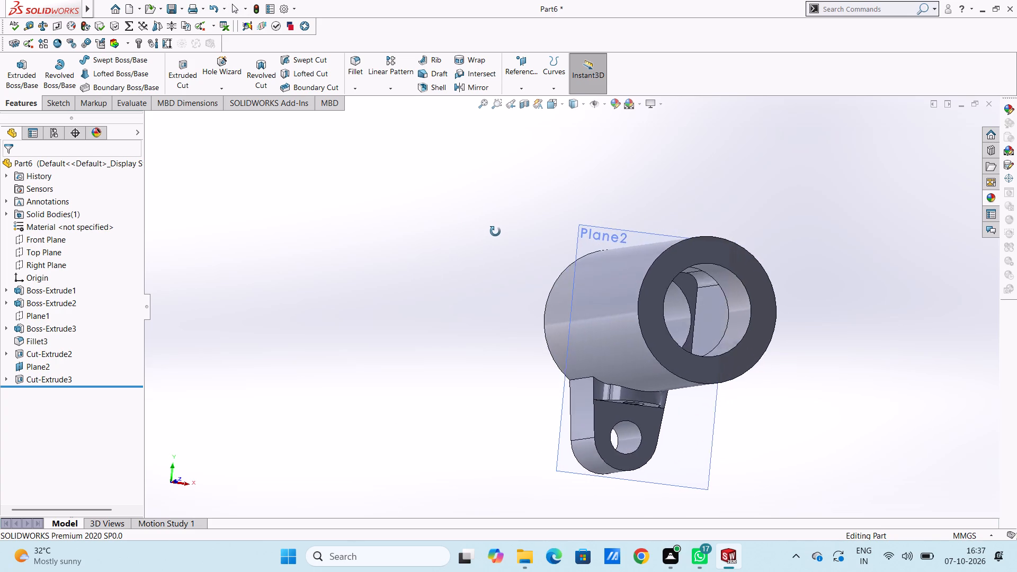
middle_drag(495, 231, 504, 240)
middle_drag(475, 280, 446, 292)
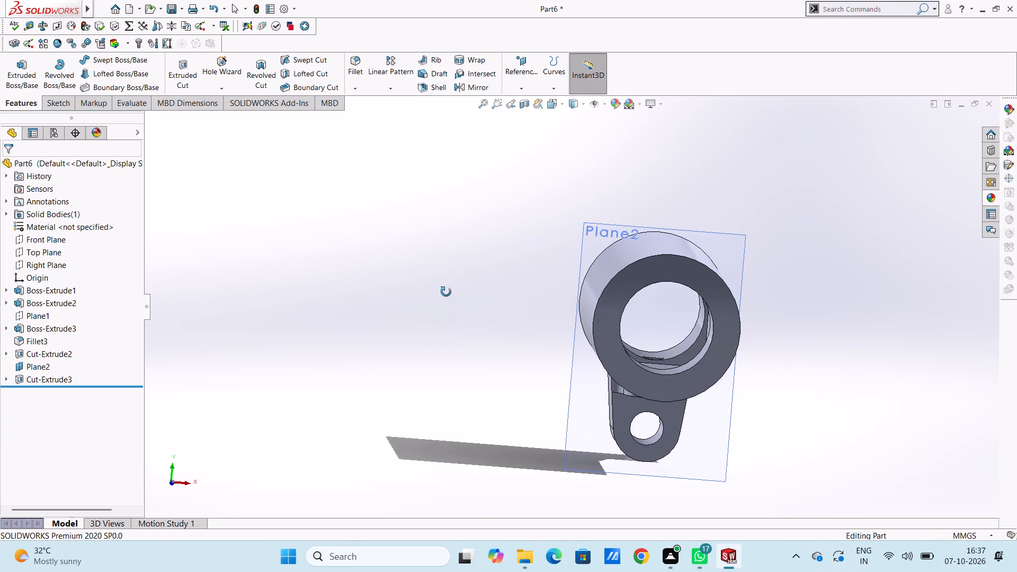
middle_drag(446, 292, 445, 285)
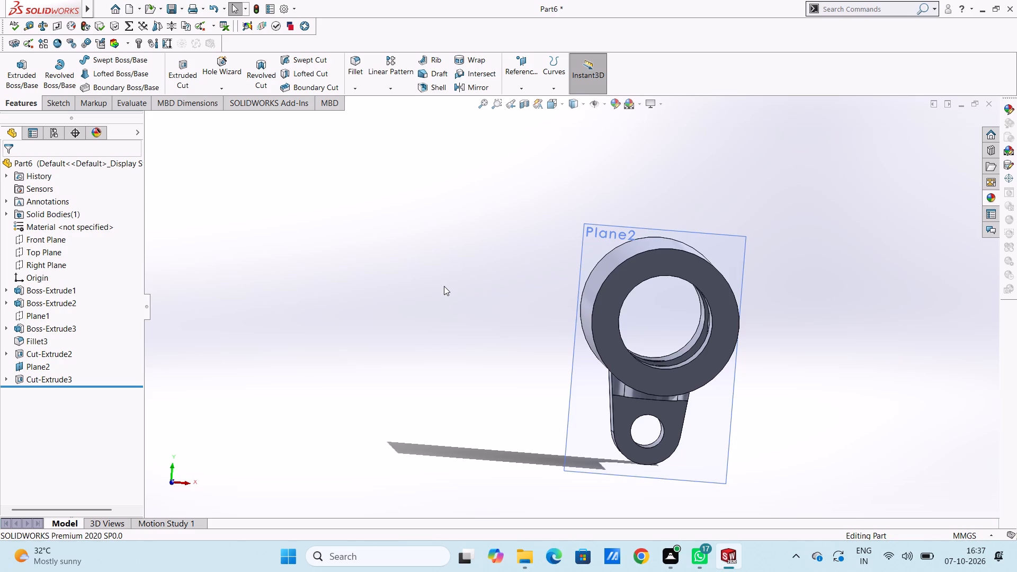
Hide the reference plane Plane2 that carried the square cut's sketch.
key(ctrl+1)
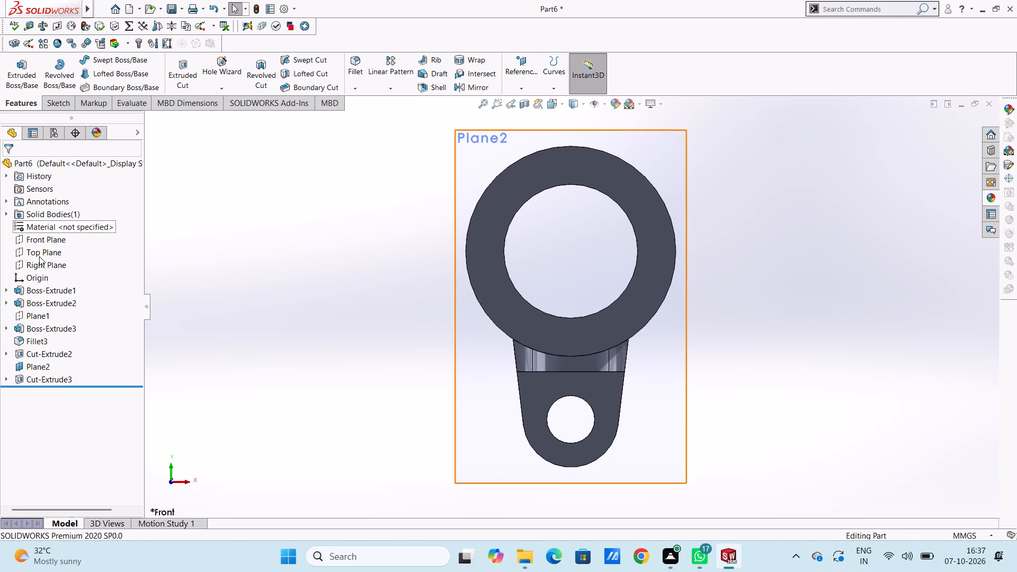
scroll(32, 294, down, 4)
scroll(28, 295, up, 4)
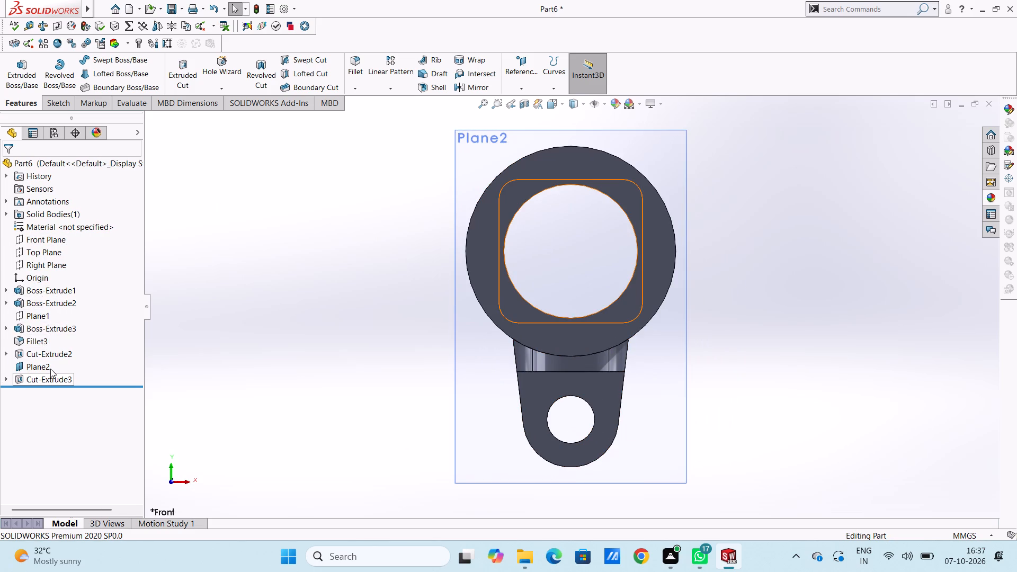
click(50, 369)
click(73, 354)
click(201, 325)
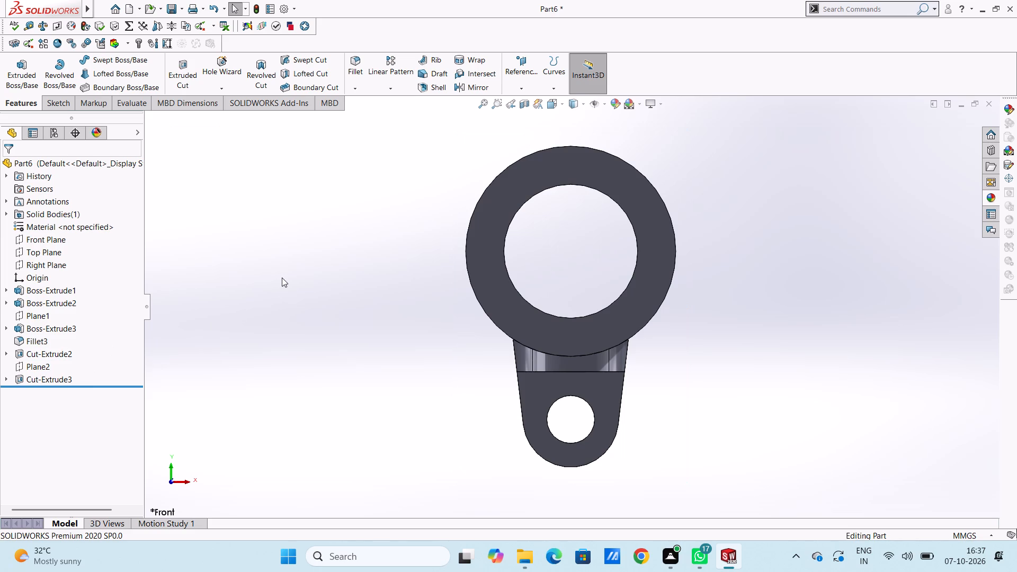
Apply a planar section view based on the Front Plane, rotated about 88 degrees and offset about -3 mm, exposing the bore and internal cut.
scroll(282, 276, up, 4)
middle_drag(365, 267, 340, 304)
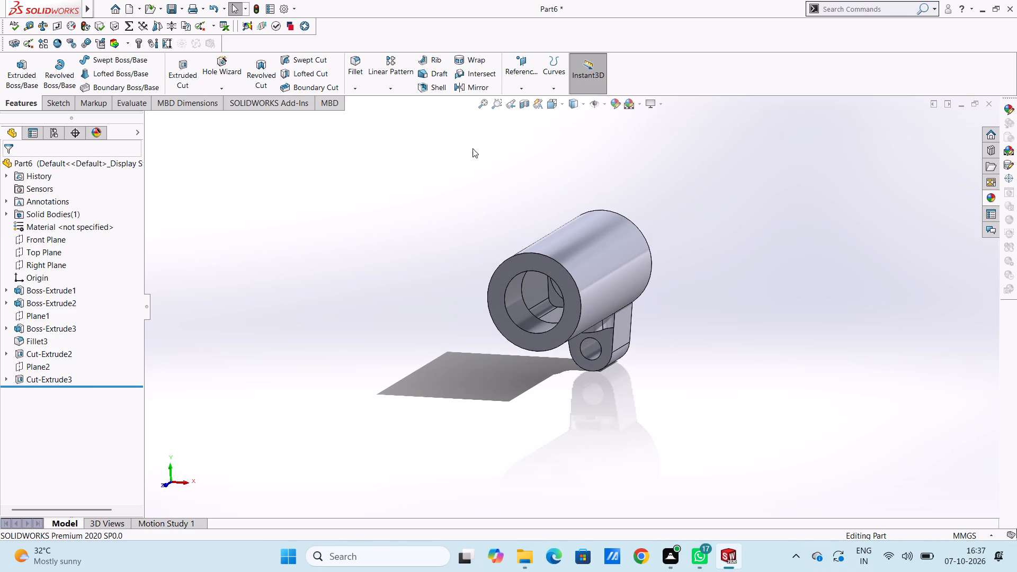
click(525, 106)
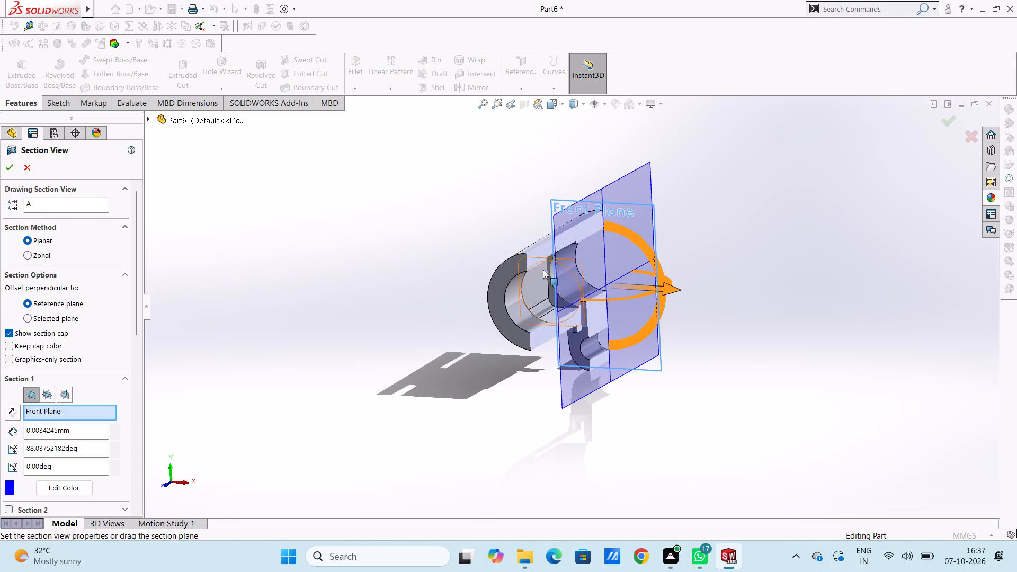
middle_drag(729, 260, 686, 266)
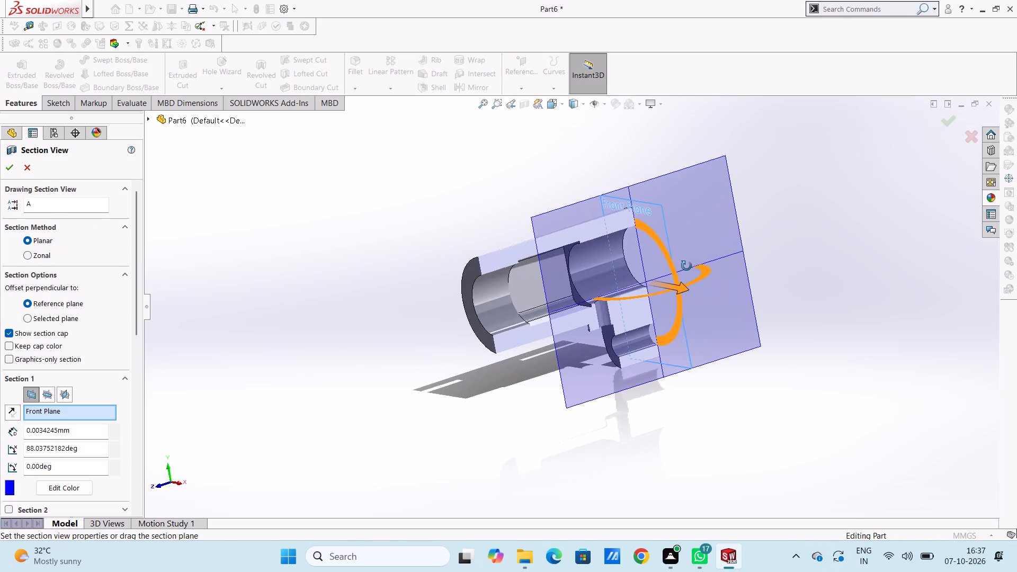
middle_drag(686, 266, 748, 258)
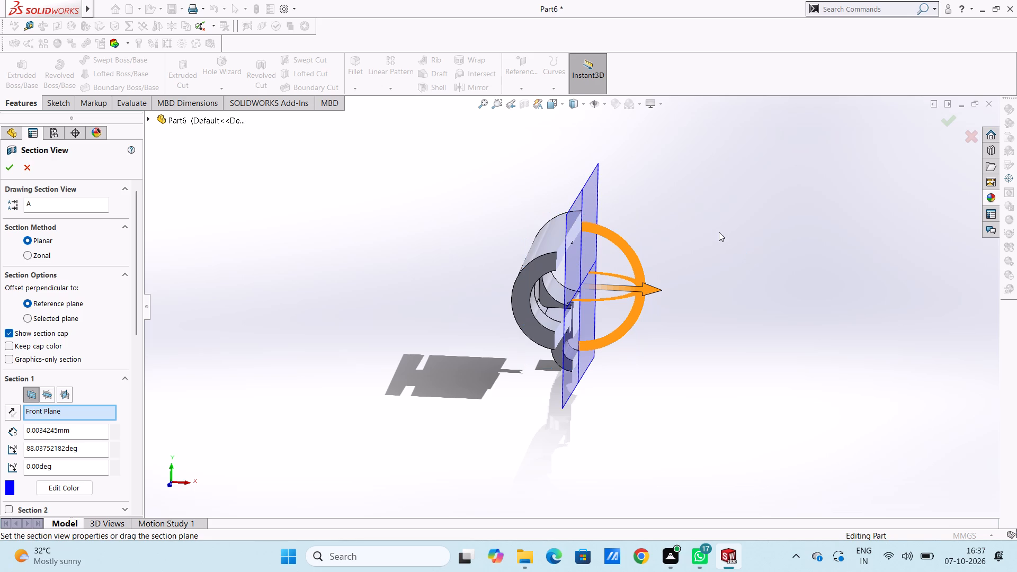
drag(660, 291, 651, 291)
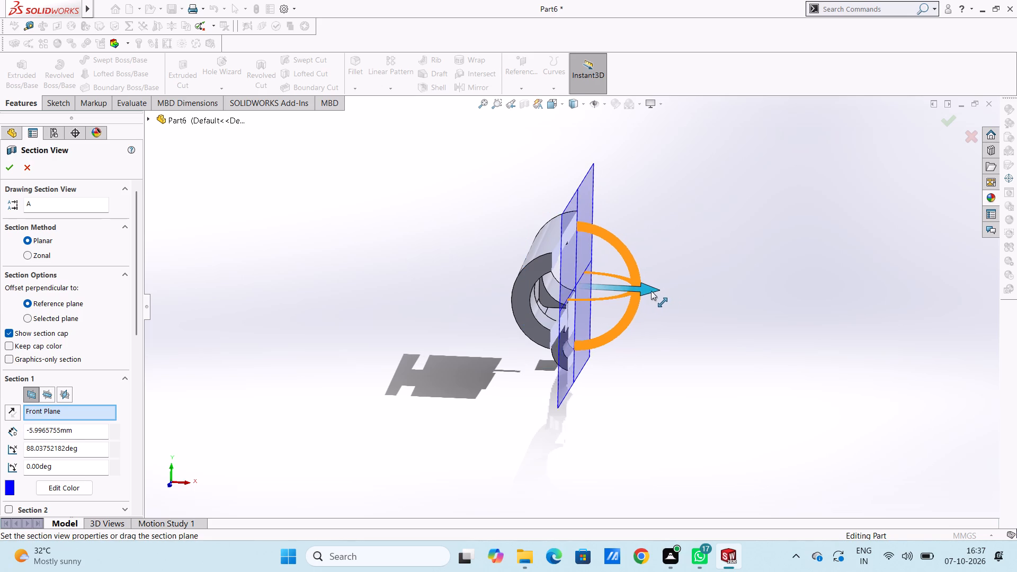
drag(651, 291, 657, 300)
click(4, 164)
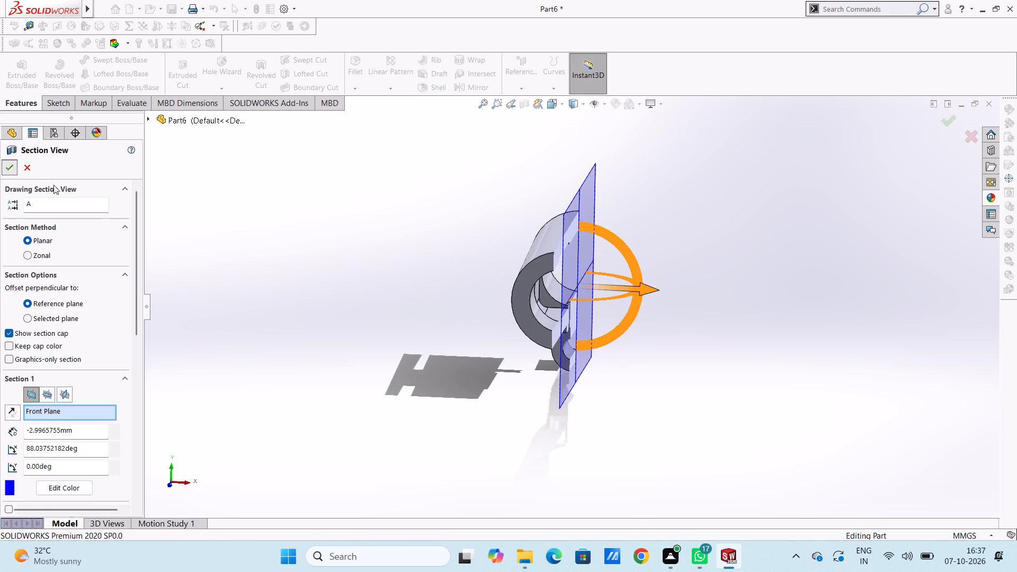
Examine the sectioned bore, internal square cut and lug hole from several angles.
middle_drag(345, 266, 273, 243)
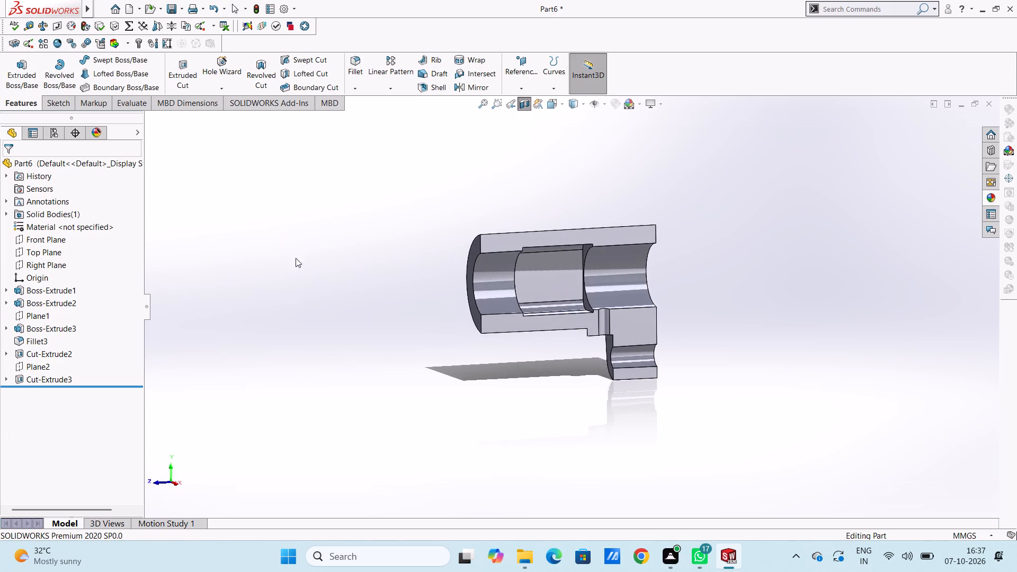
middle_drag(318, 263, 300, 276)
scroll(570, 262, down, 4)
middle_drag(569, 284, 557, 284)
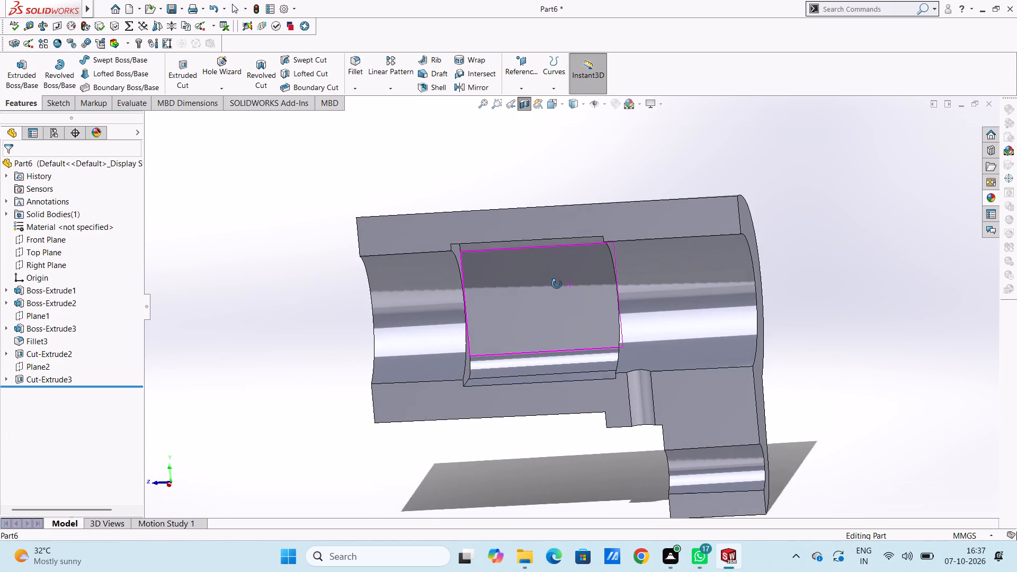
middle_drag(557, 284, 561, 294)
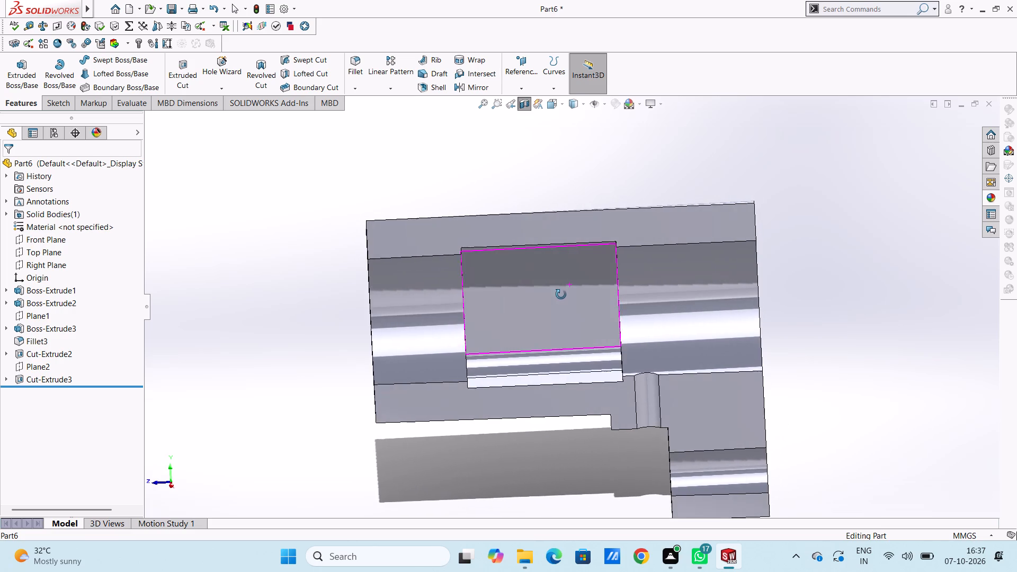
middle_drag(561, 294, 514, 298)
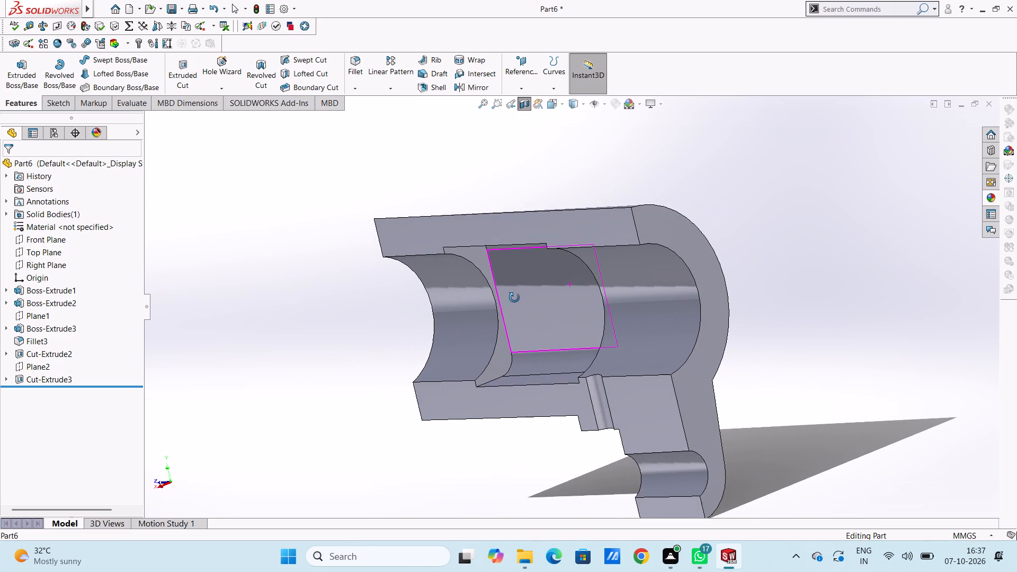
middle_drag(514, 298, 561, 296)
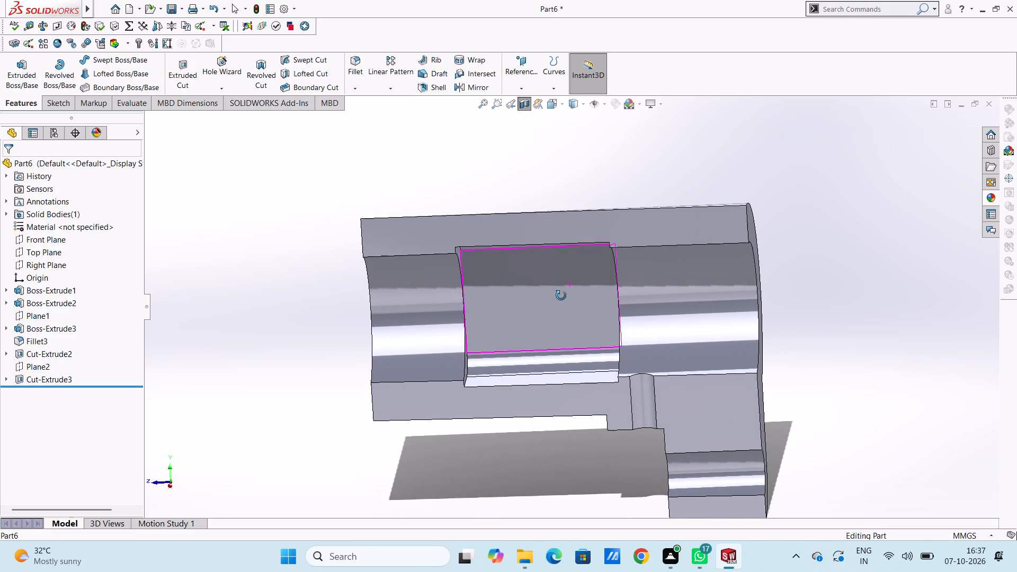
middle_drag(561, 296, 567, 299)
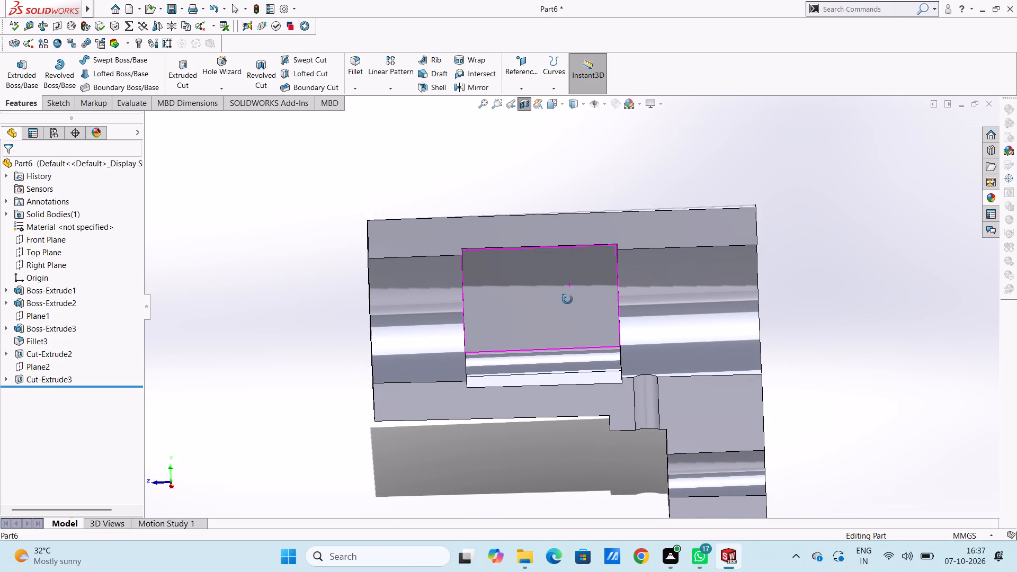
middle_drag(567, 299, 566, 300)
scroll(566, 300, down, 1)
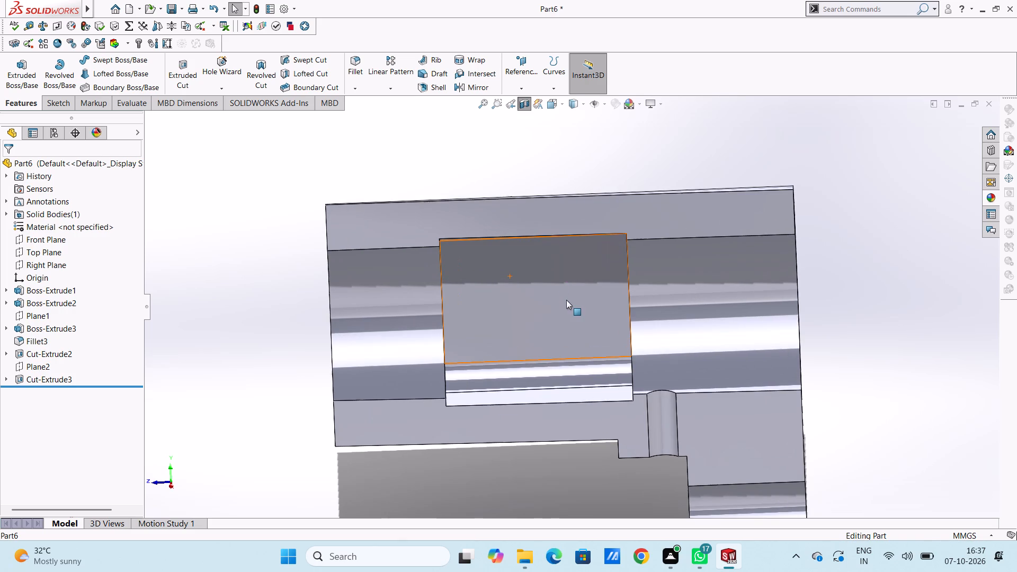
scroll(529, 252, up, 2)
scroll(532, 213, down, 1)
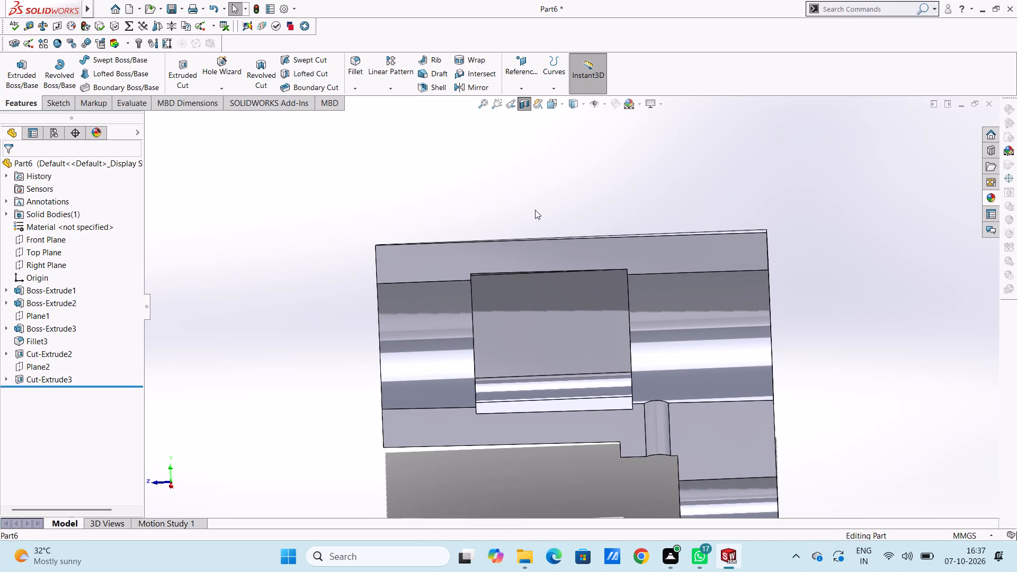
middle_click(537, 212)
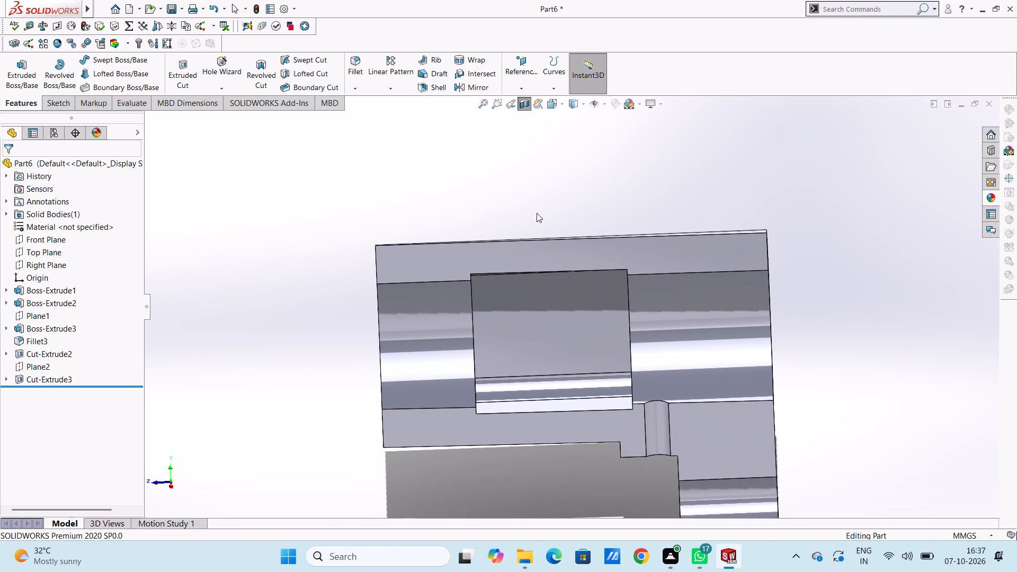
middle_drag(537, 213, 610, 241)
scroll(538, 214, down, 1)
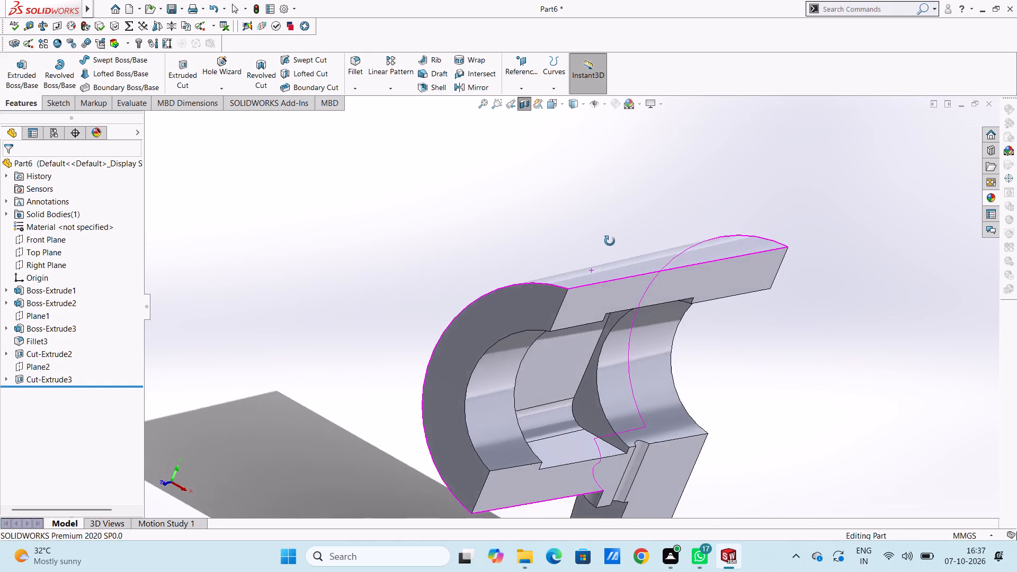
middle_drag(610, 241, 596, 234)
Turn off the section view to show the full solid part.
click(523, 108)
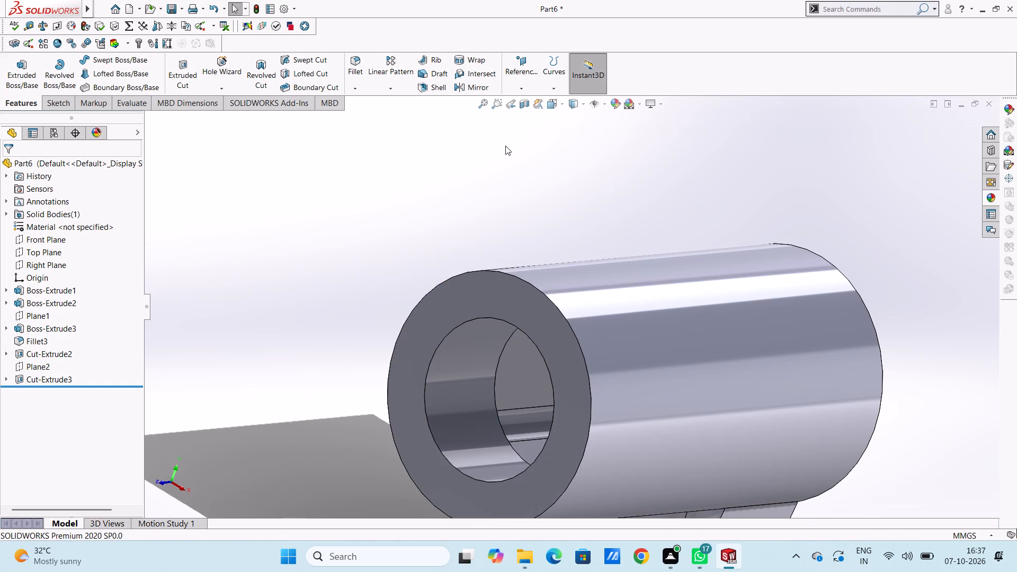
Set up a 5 mm symmetric fillet on the circular bore edge at the square cut's lug-side end.
middle_drag(515, 169, 540, 201)
middle_drag(545, 217, 547, 195)
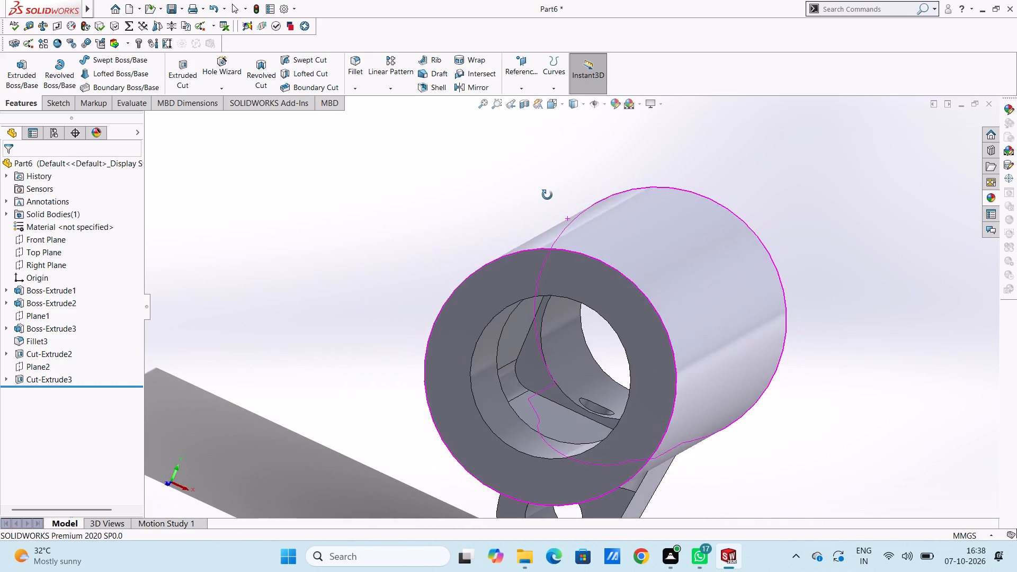
middle_drag(547, 195, 553, 194)
scroll(568, 356, down, 10)
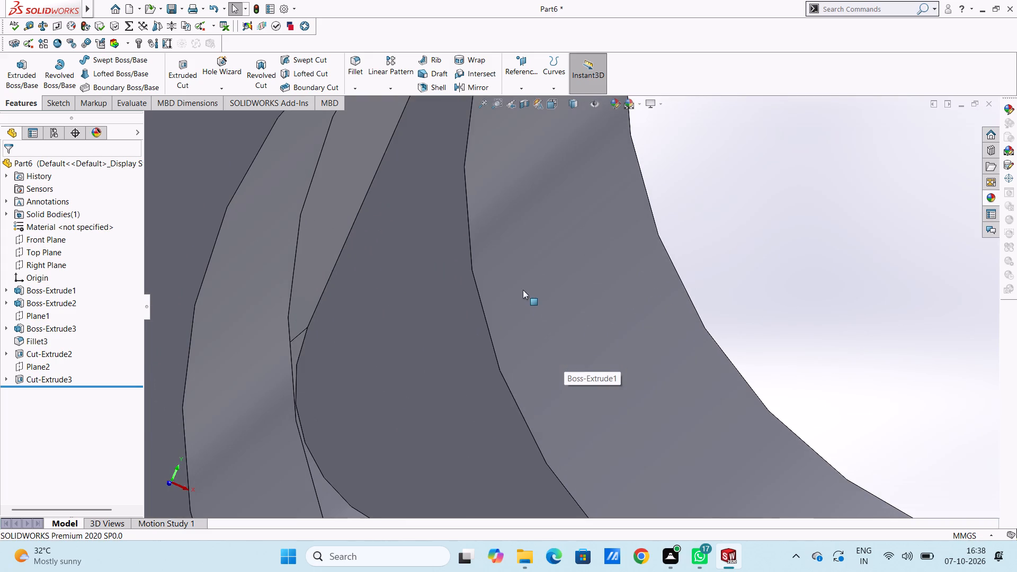
middle_drag(522, 289, 516, 289)
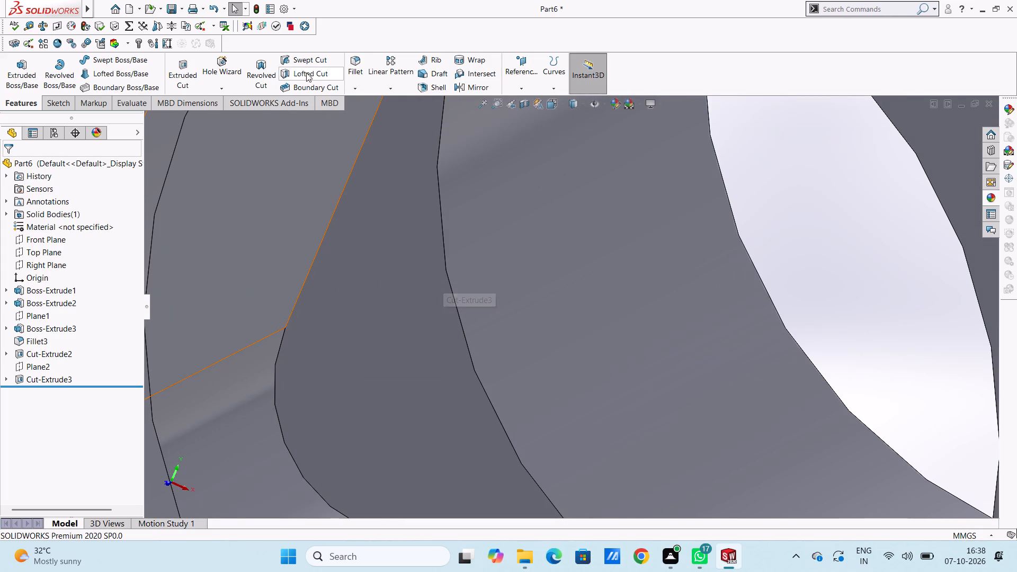
click(357, 62)
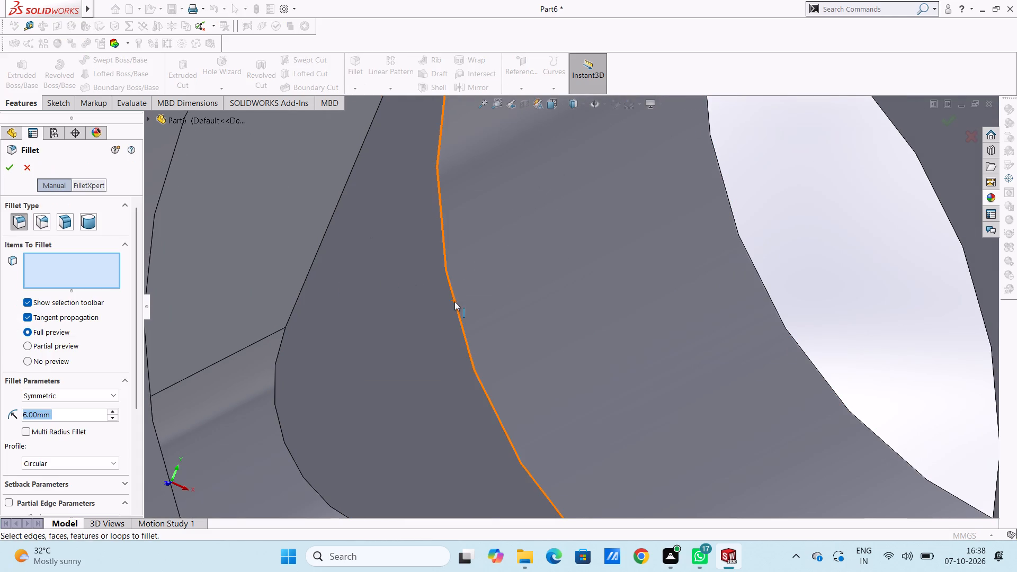
click(454, 301)
key(5)
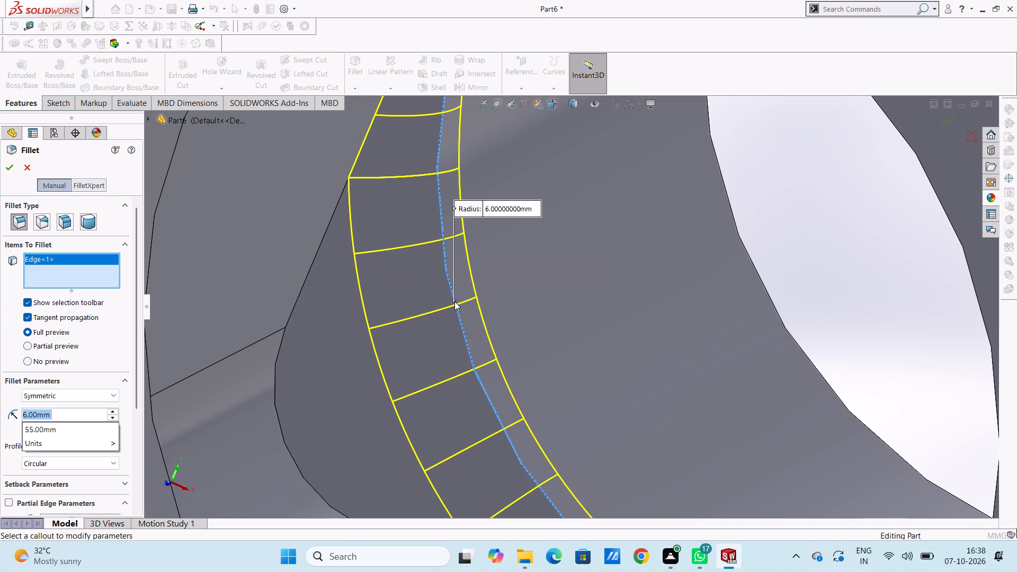
key(Return)
Add the circular bore edge at the square cut's opposite end to the 5 mm fillet and apply it.
scroll(454, 301, up, 4)
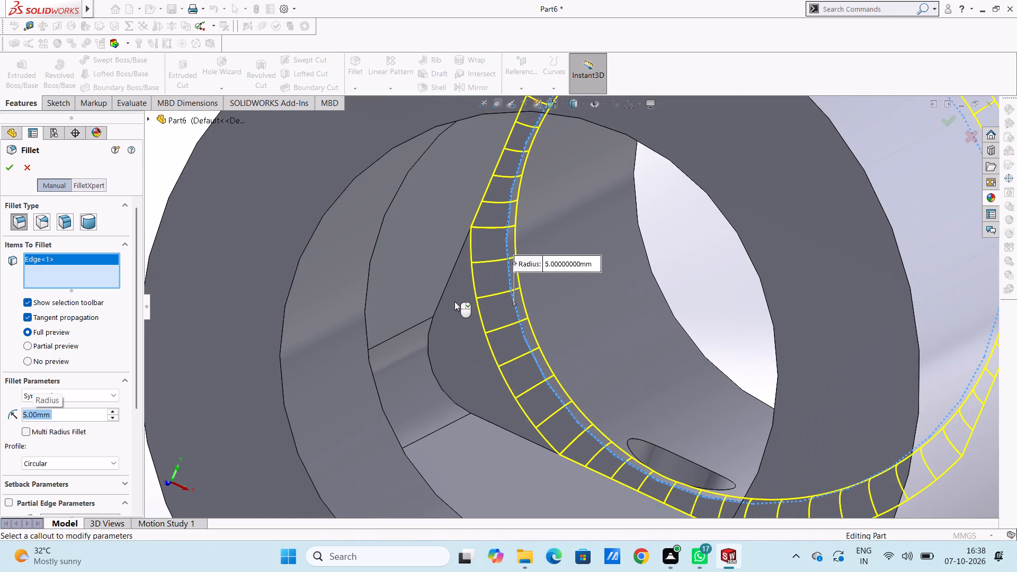
middle_drag(474, 350, 445, 360)
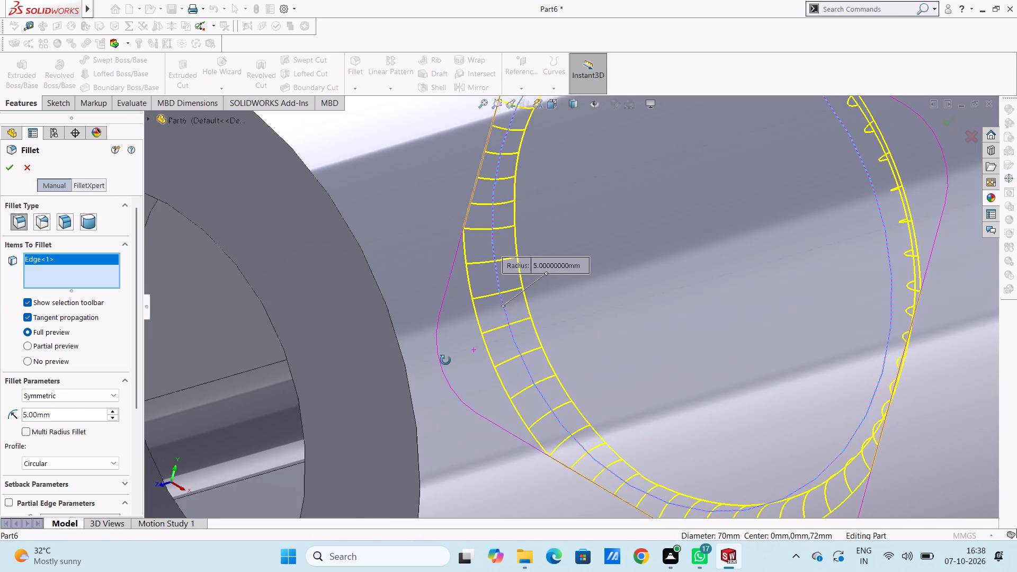
middle_drag(445, 360, 460, 360)
scroll(452, 362, up, 4)
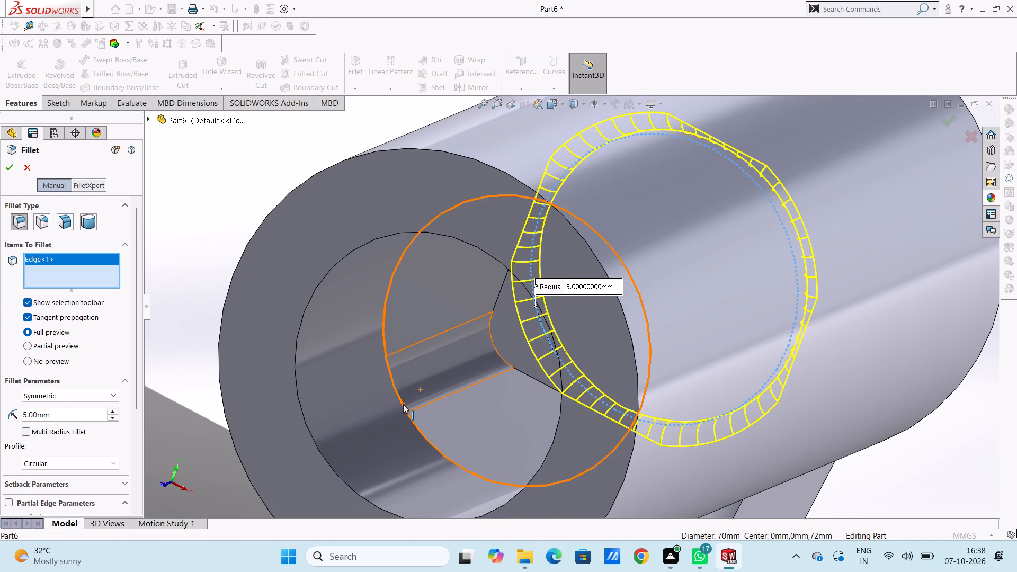
click(403, 404)
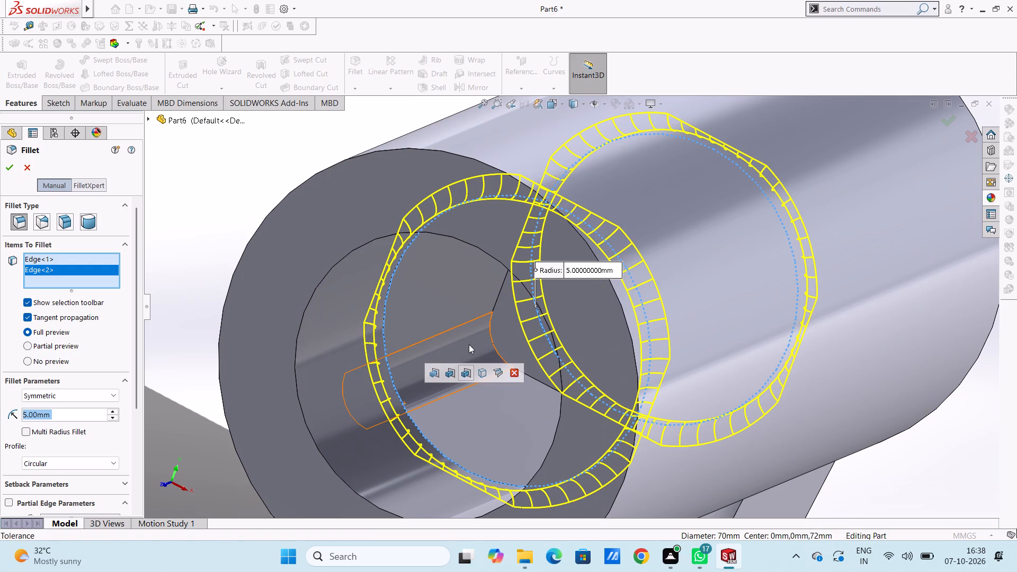
middle_drag(489, 346, 501, 353)
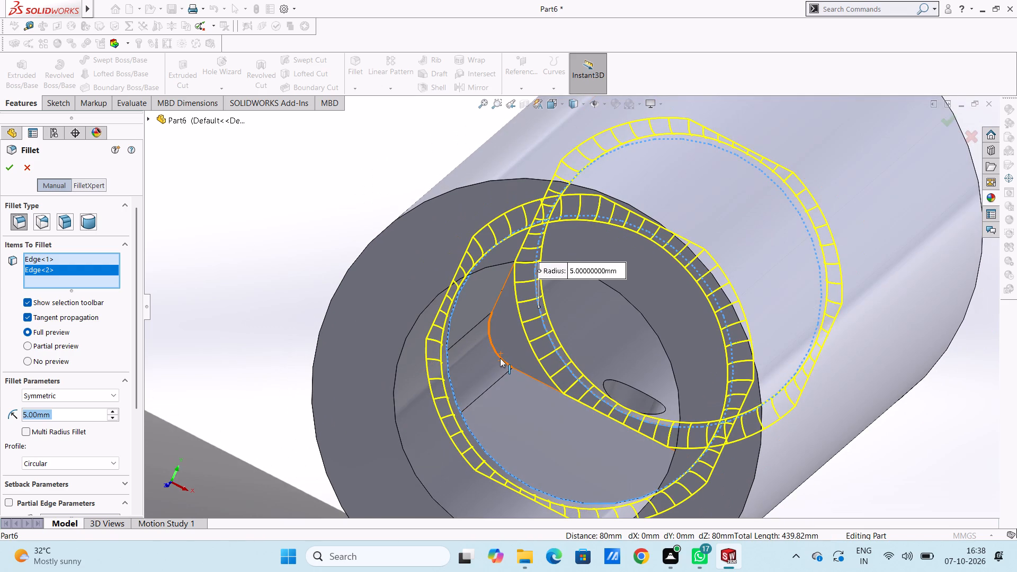
click(500, 358)
click(500, 358)
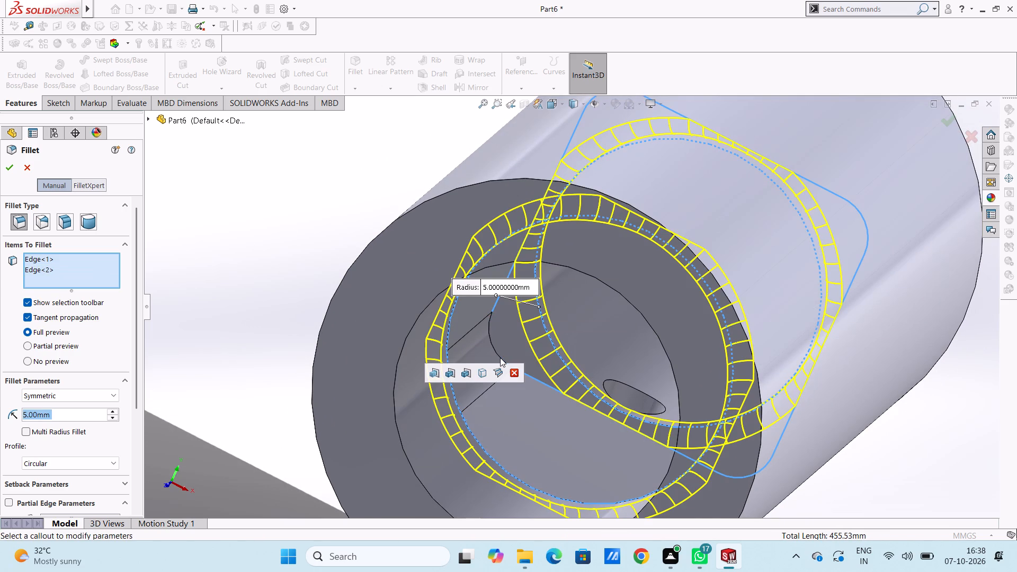
click(552, 343)
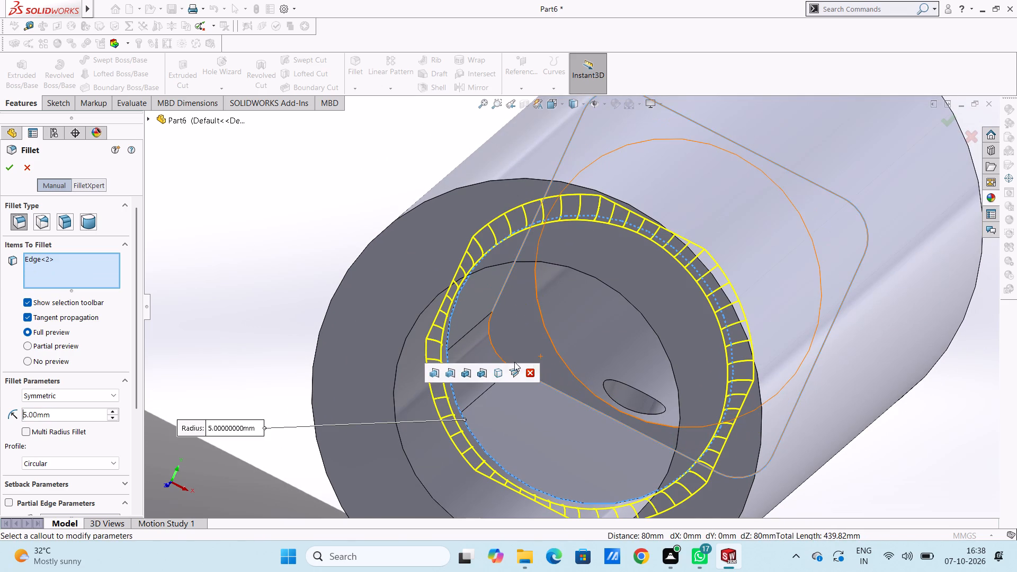
click(495, 348)
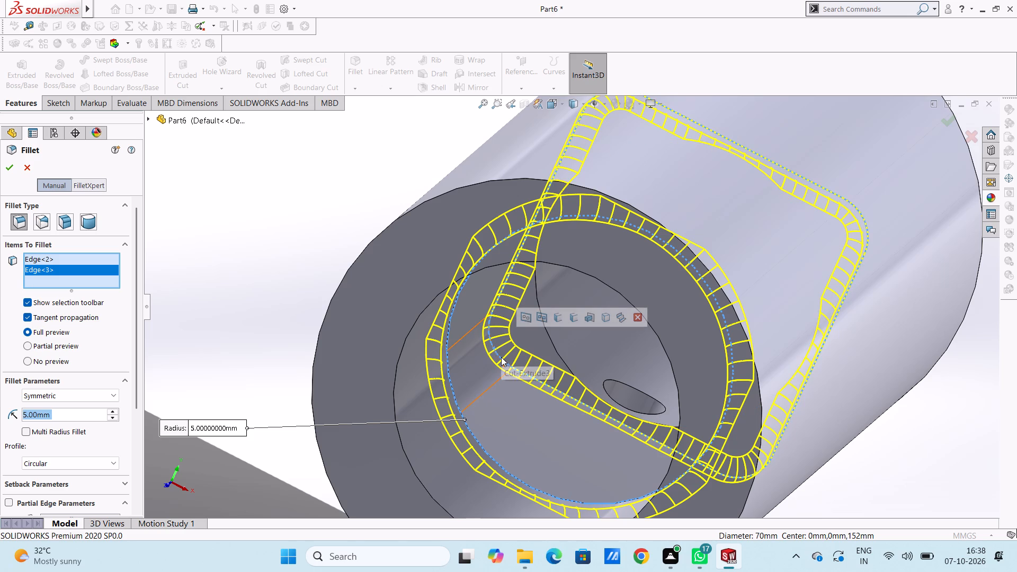
click(501, 356)
click(556, 352)
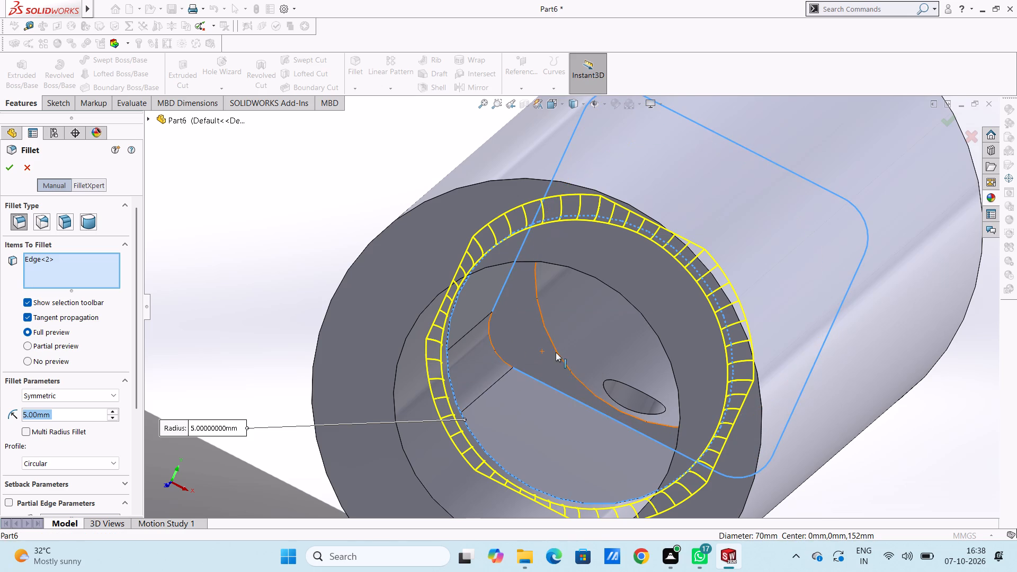
click(14, 168)
Examine the filleted internal square cut from several angles, using a lengthwise section through the cylinder and lug, and close the section without applying it.
scroll(270, 218, up, 5)
middle_drag(332, 275, 302, 254)
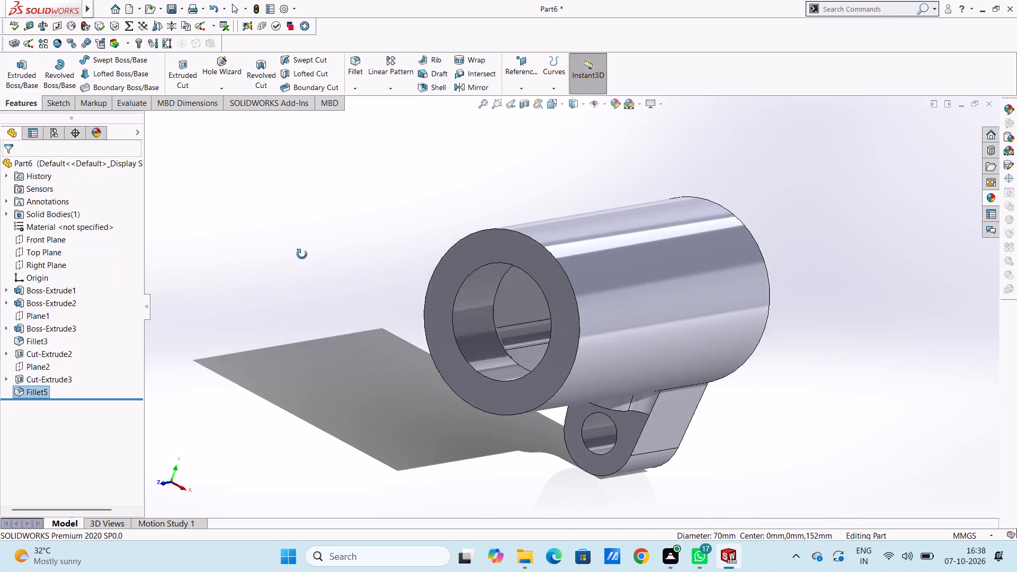
middle_drag(302, 254, 359, 283)
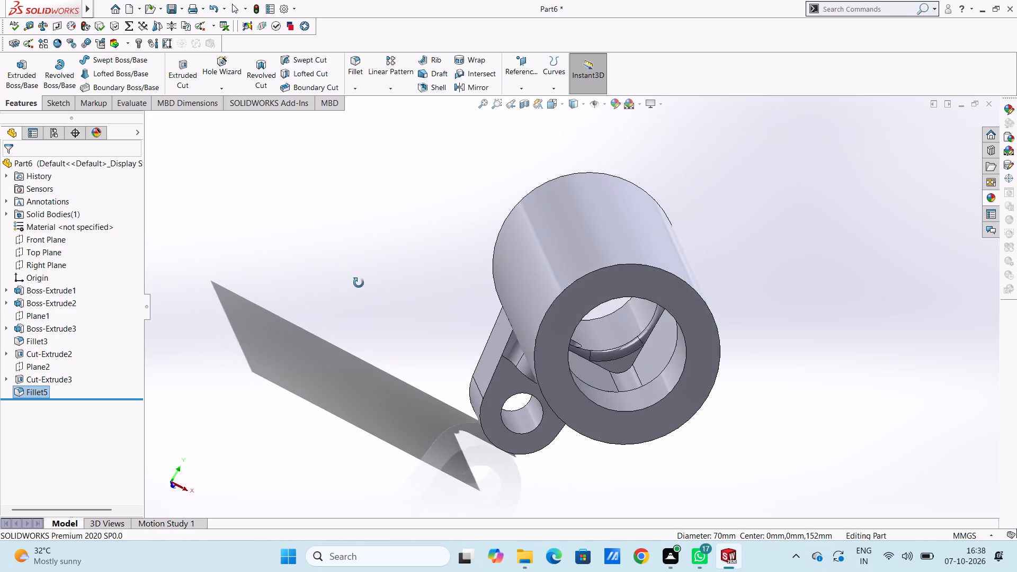
middle_drag(359, 283, 327, 265)
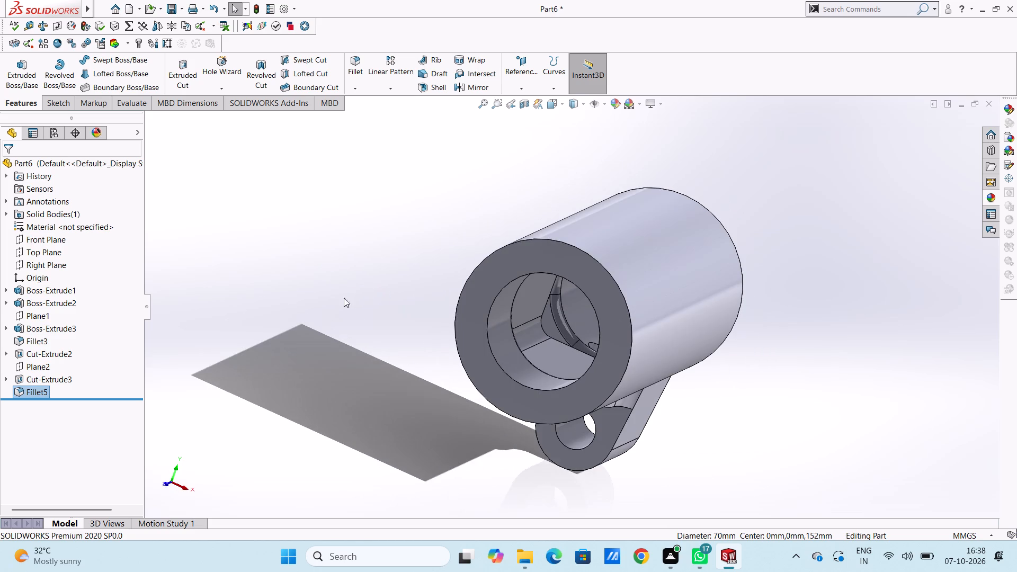
middle_drag(358, 311, 305, 278)
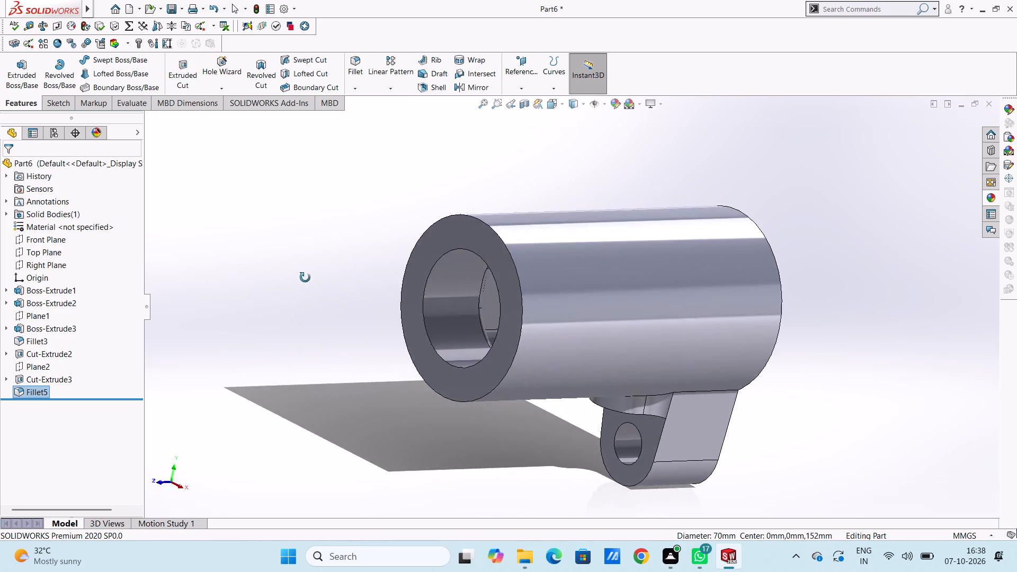
middle_drag(305, 278, 322, 282)
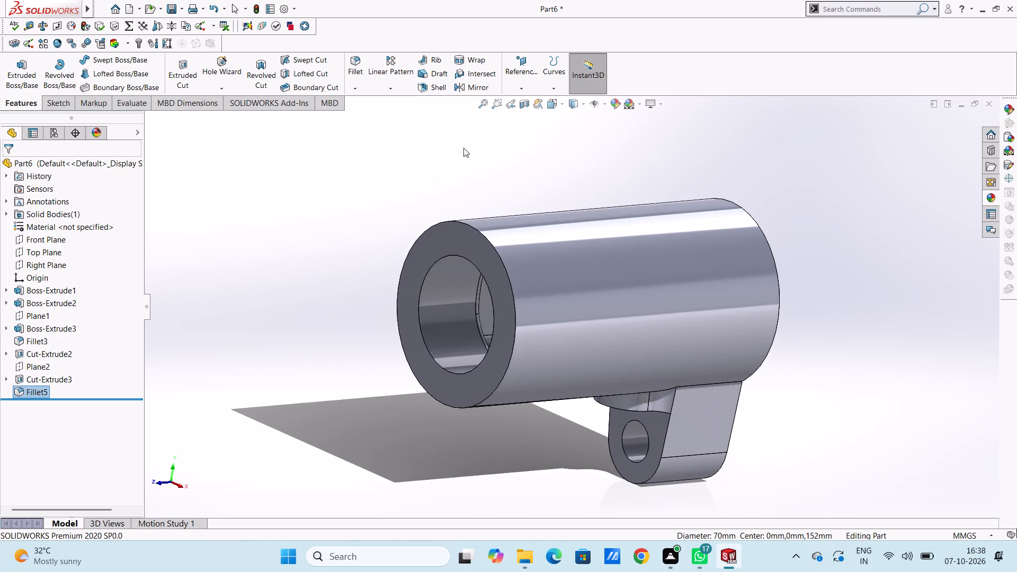
click(527, 103)
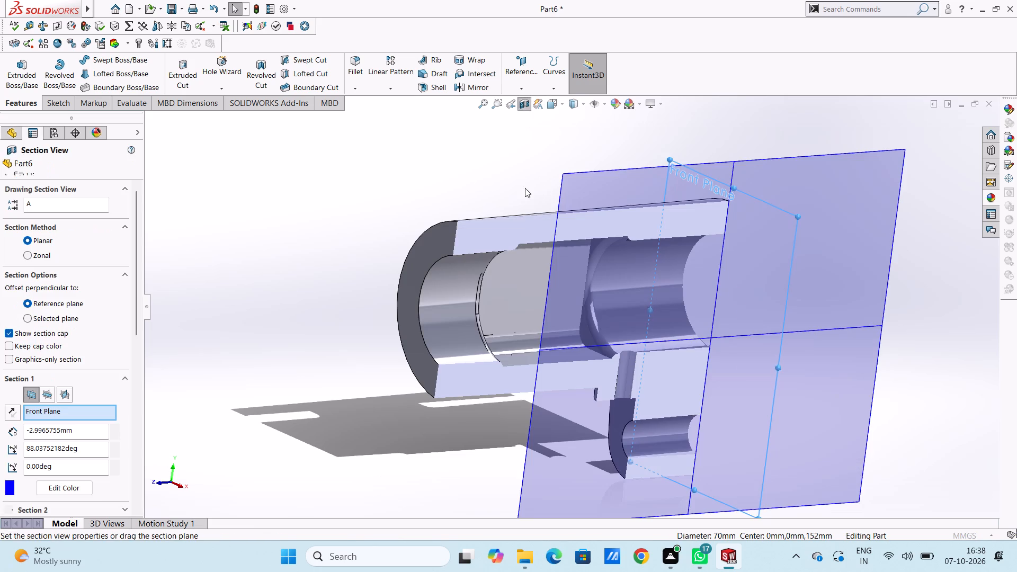
middle_drag(352, 285, 305, 244)
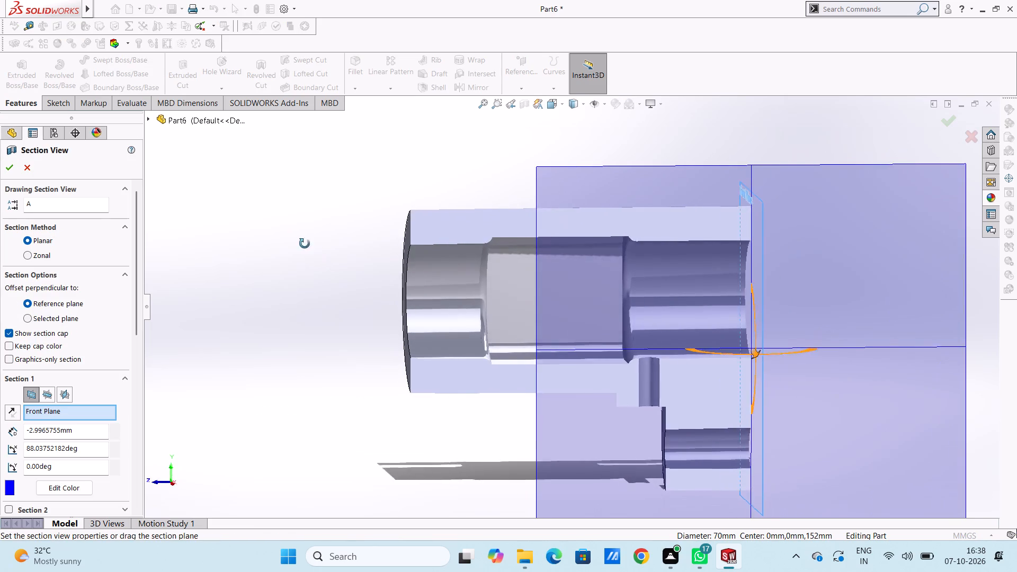
middle_drag(305, 244, 310, 254)
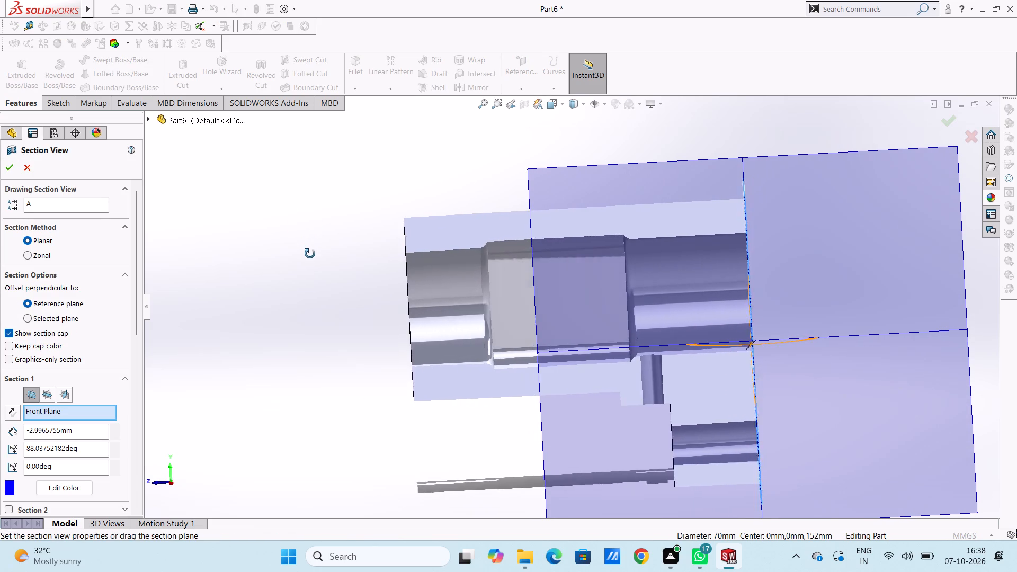
middle_drag(310, 254, 310, 255)
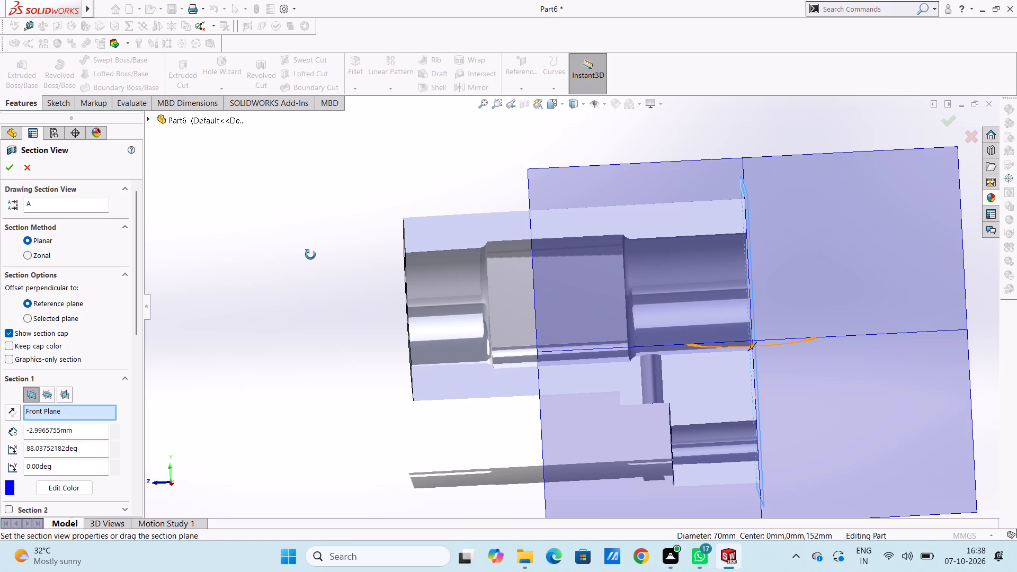
middle_drag(310, 255, 351, 276)
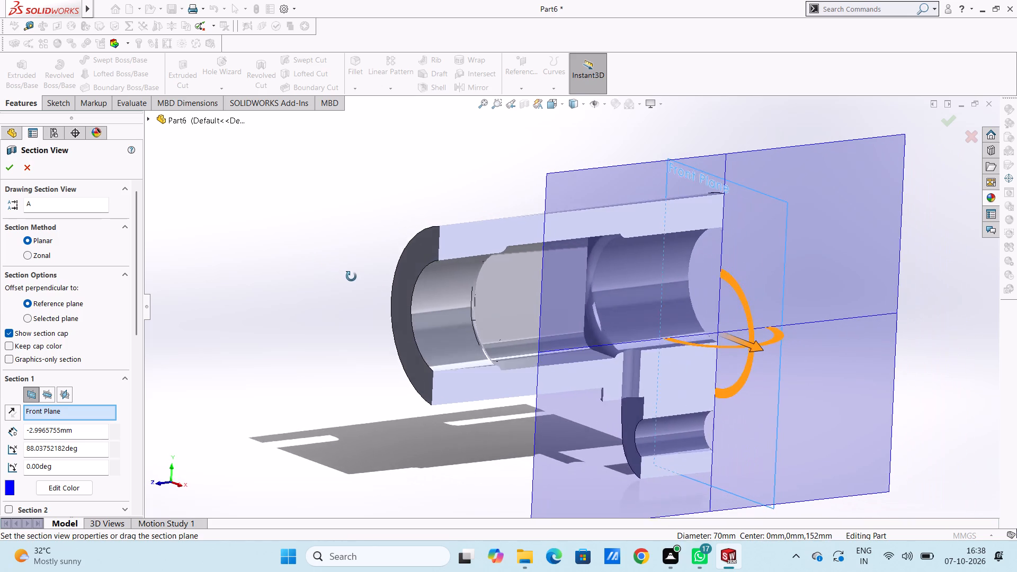
middle_drag(351, 276, 328, 278)
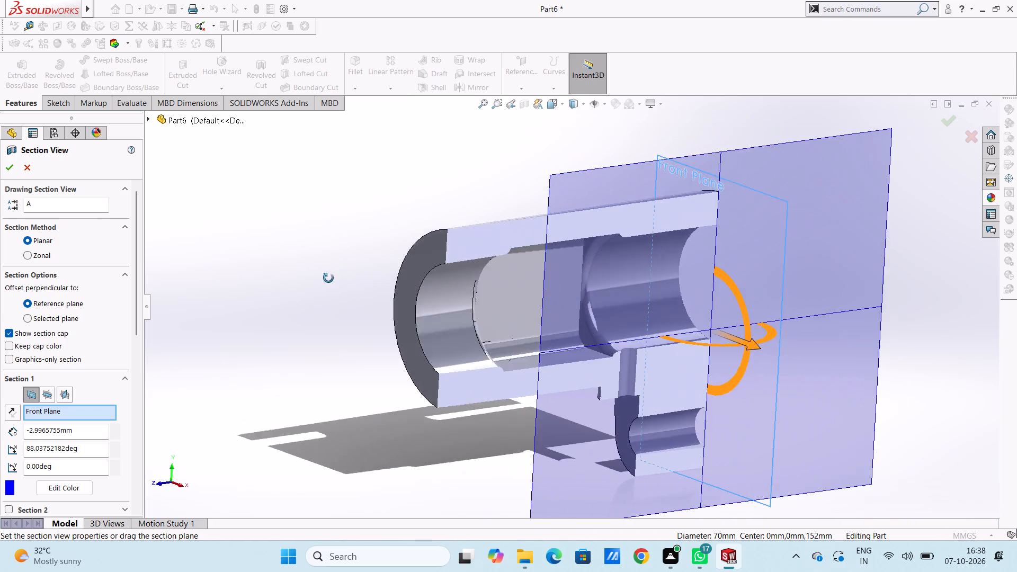
middle_drag(328, 278, 292, 276)
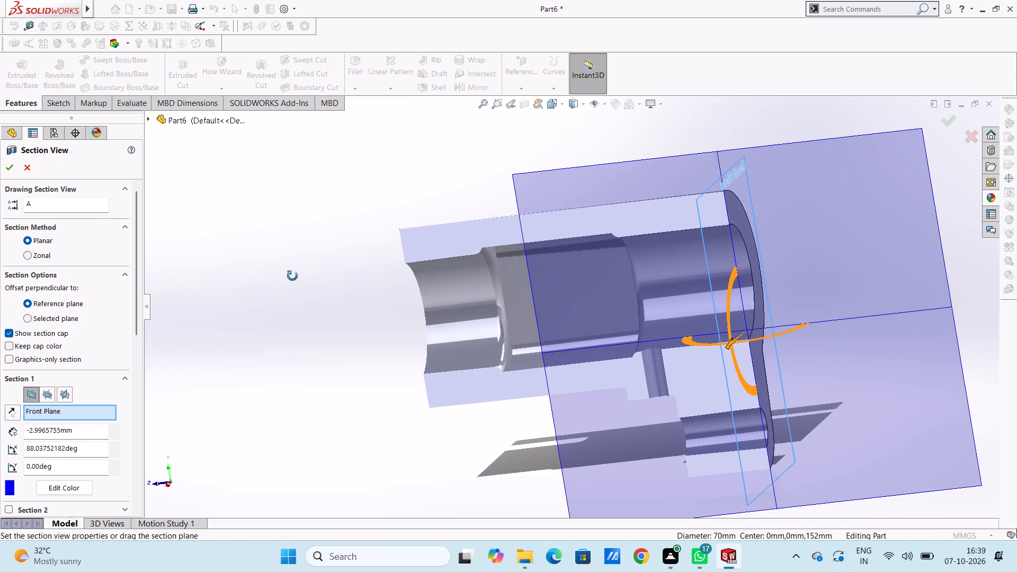
middle_drag(292, 276, 298, 279)
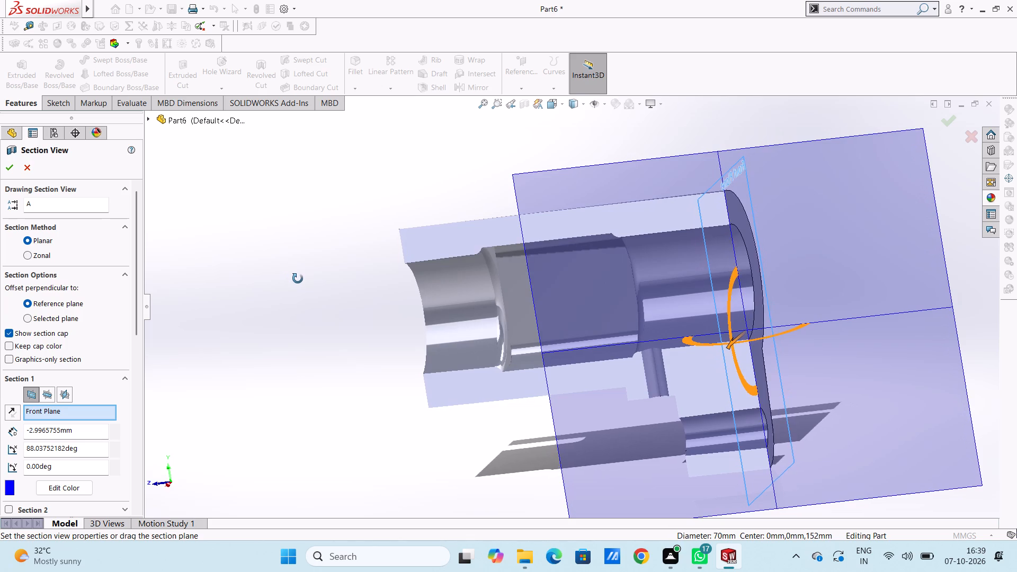
middle_drag(298, 279, 313, 278)
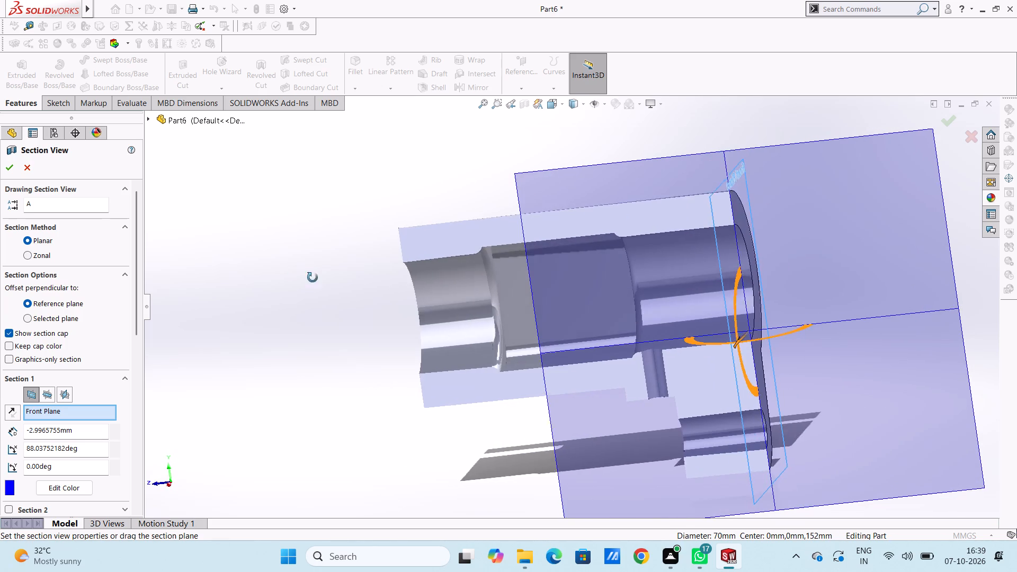
middle_drag(313, 278, 382, 306)
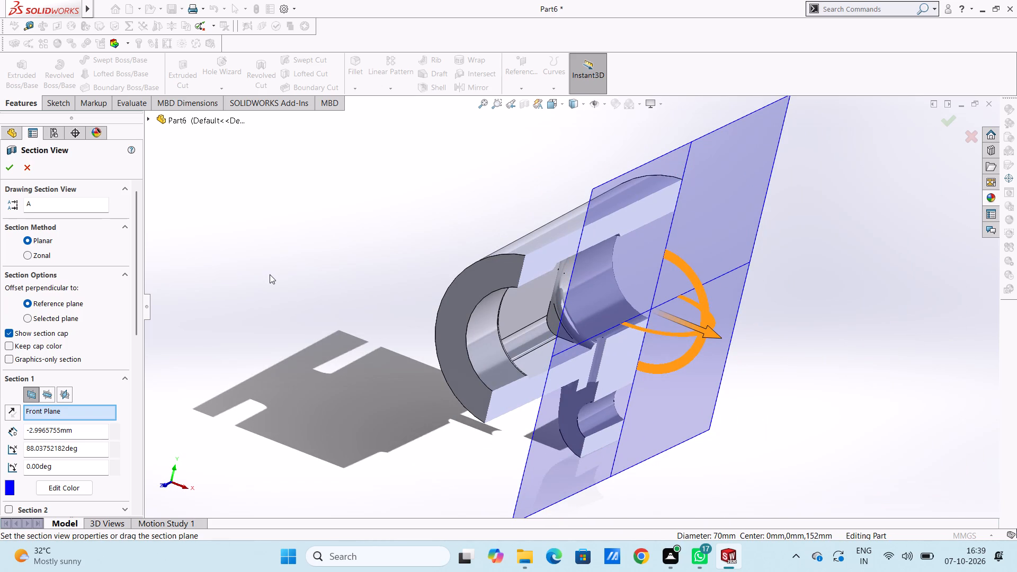
key(ctrl+z)
key(ctrl+z)
key(ctrl+z)
key(ctrl+z)
key(Escape)
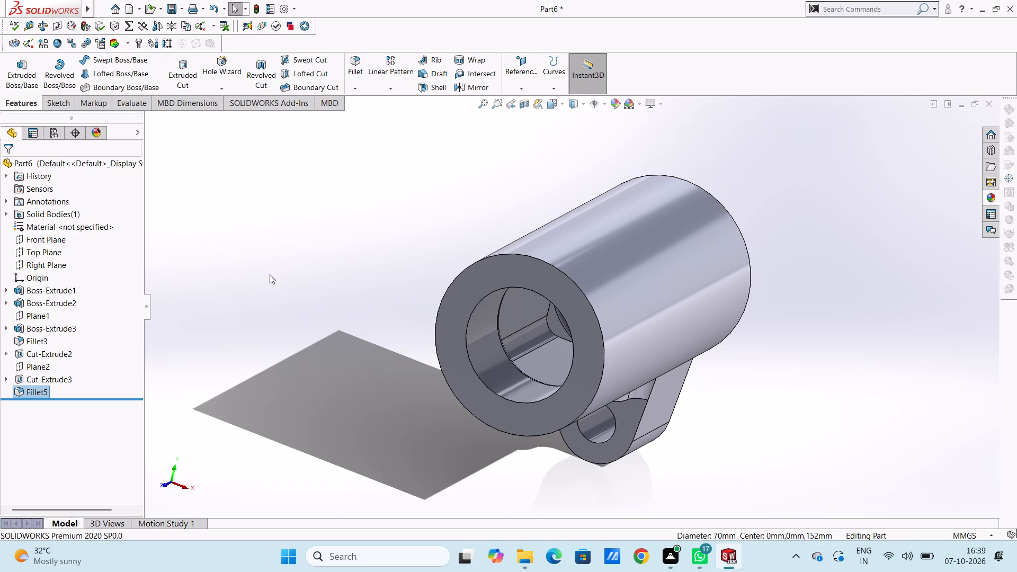
Undo the 5 mm bore-edge fillet, the internal square cut and its square profile, back to the empty sketch.
key(ctrl+z)
key(ctrl+z)
key(ctrl+z)
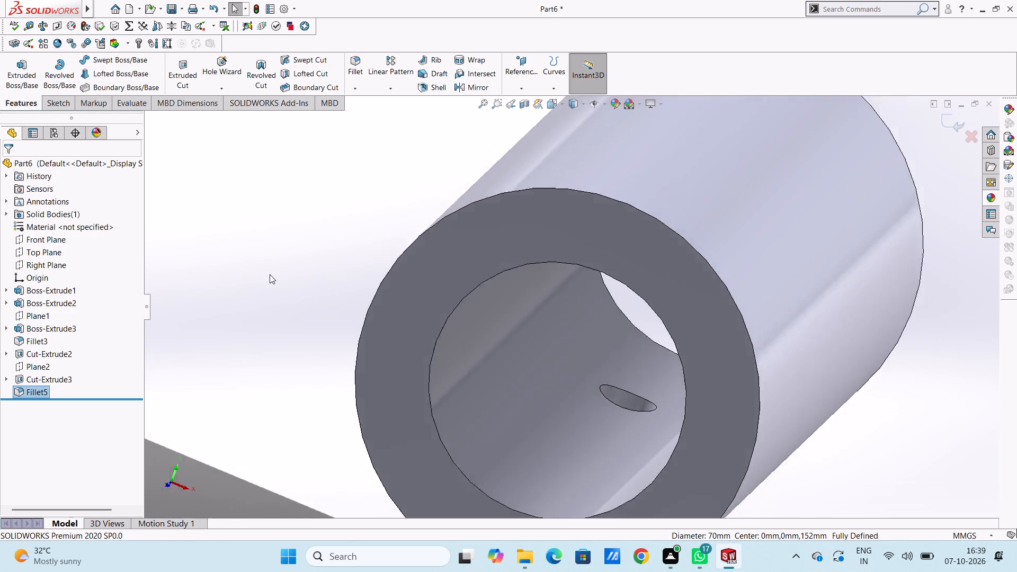
key(ctrl+z)
key(ctrl+z)
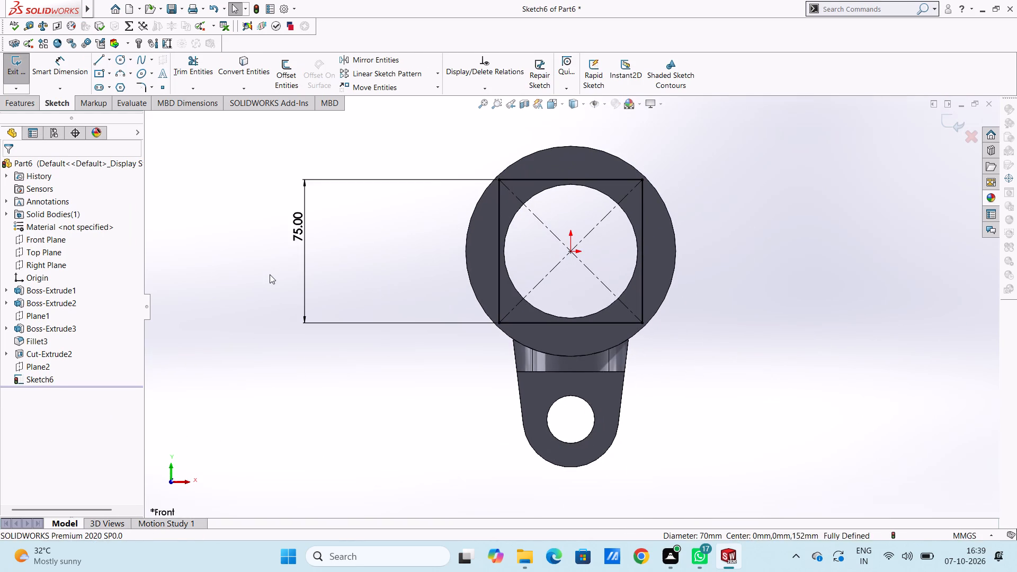
key(ctrl+z)
key(ctrl+z)
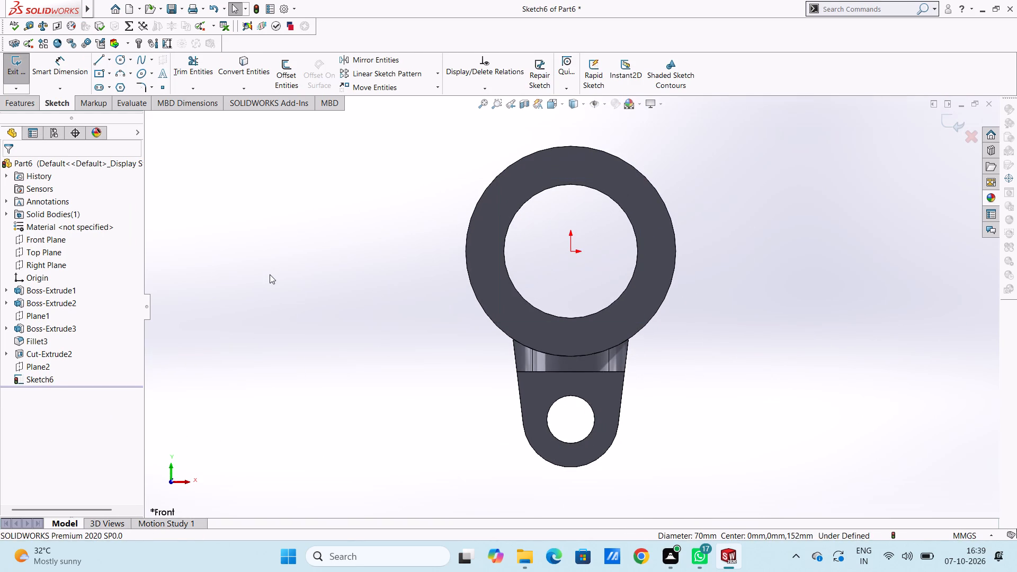
Sketch a circle centred on the origin and dimension its diameter to 75 mm.
click(121, 58)
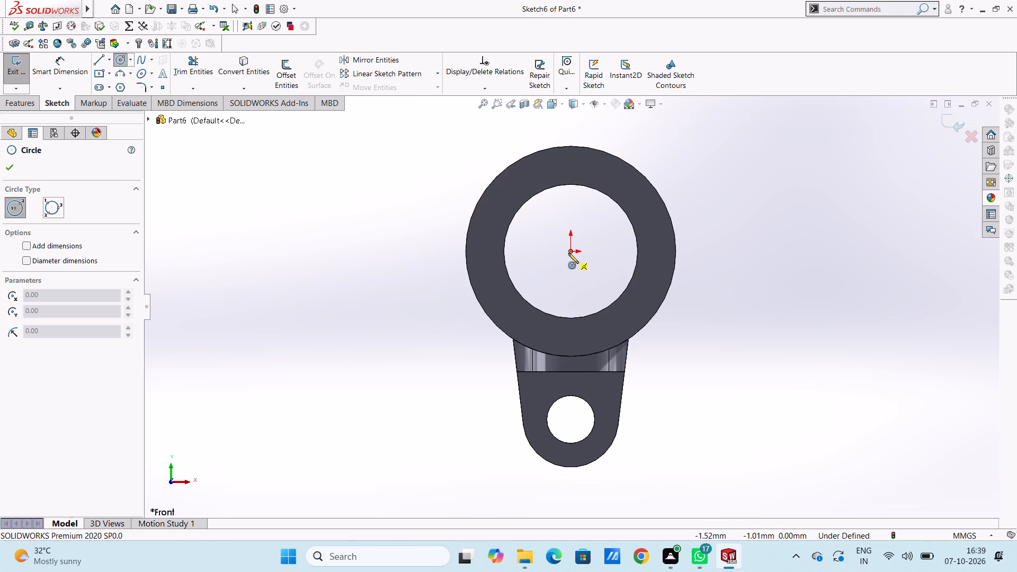
click(569, 253)
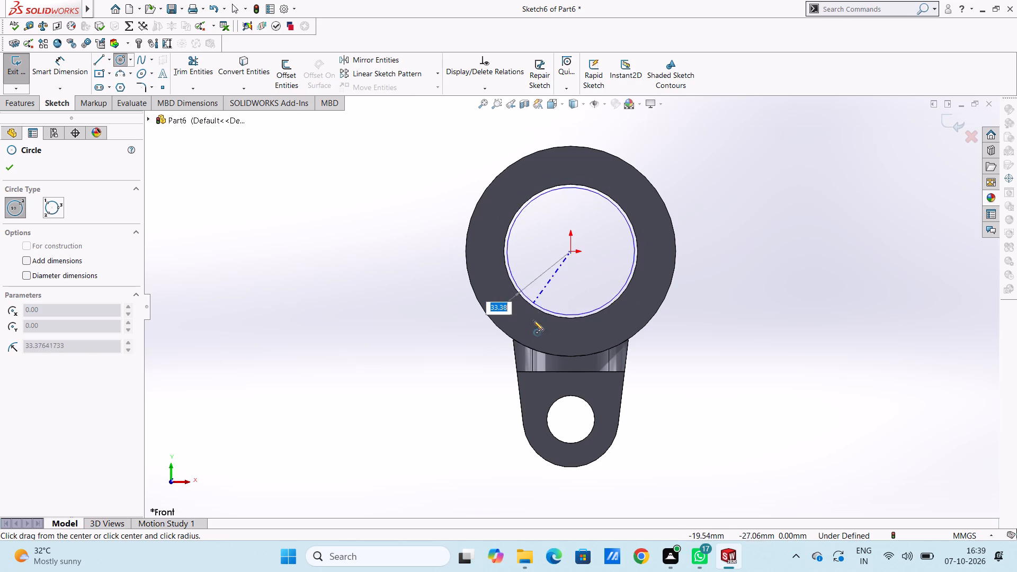
click(548, 332)
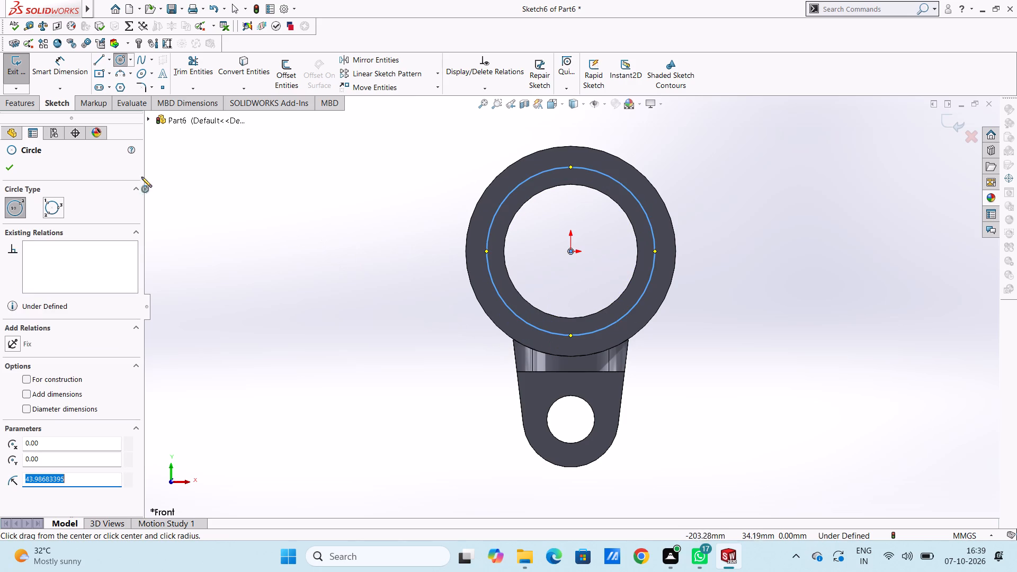
click(6, 165)
click(63, 67)
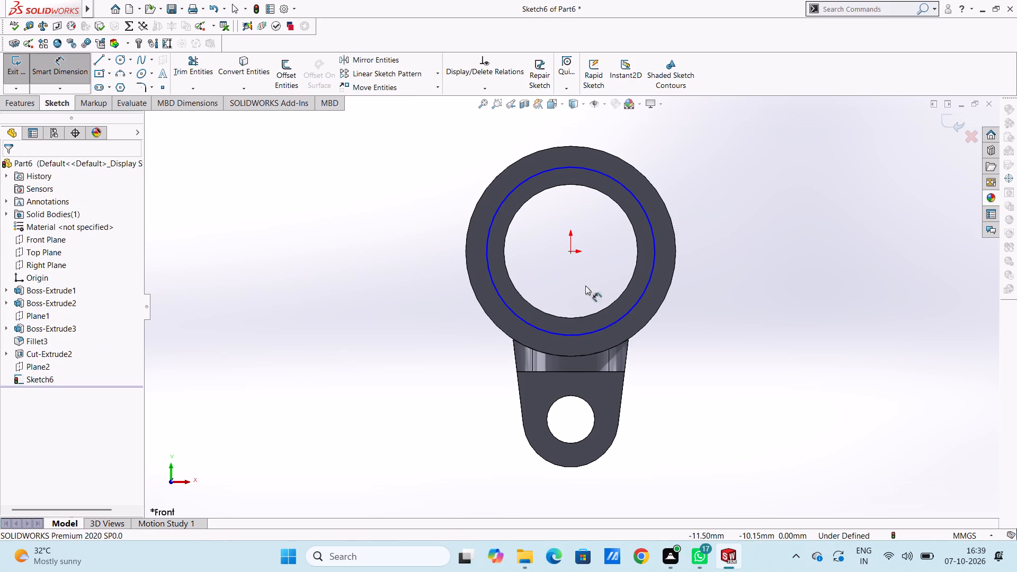
click(529, 324)
click(318, 412)
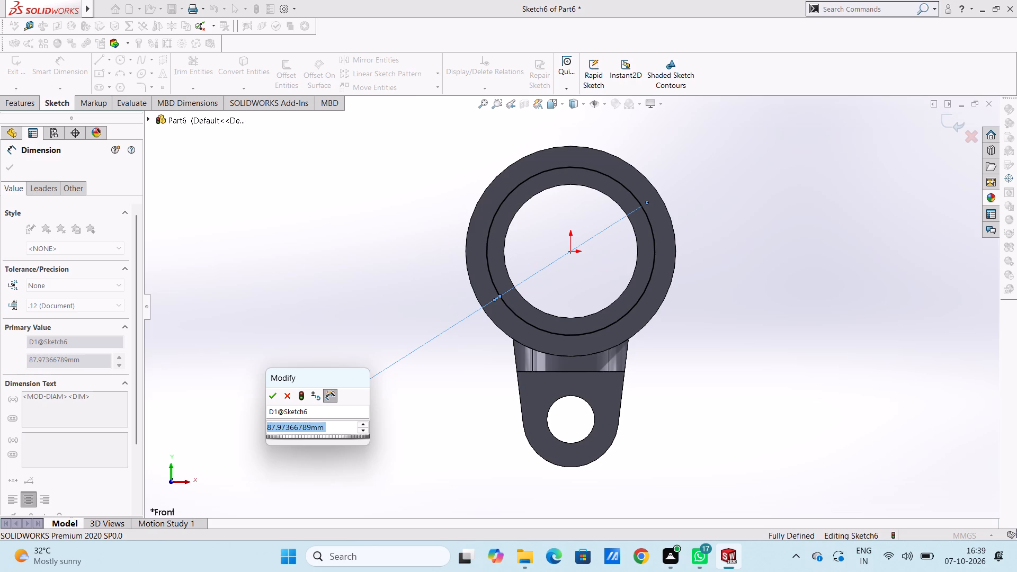
text(75)
key(Return)
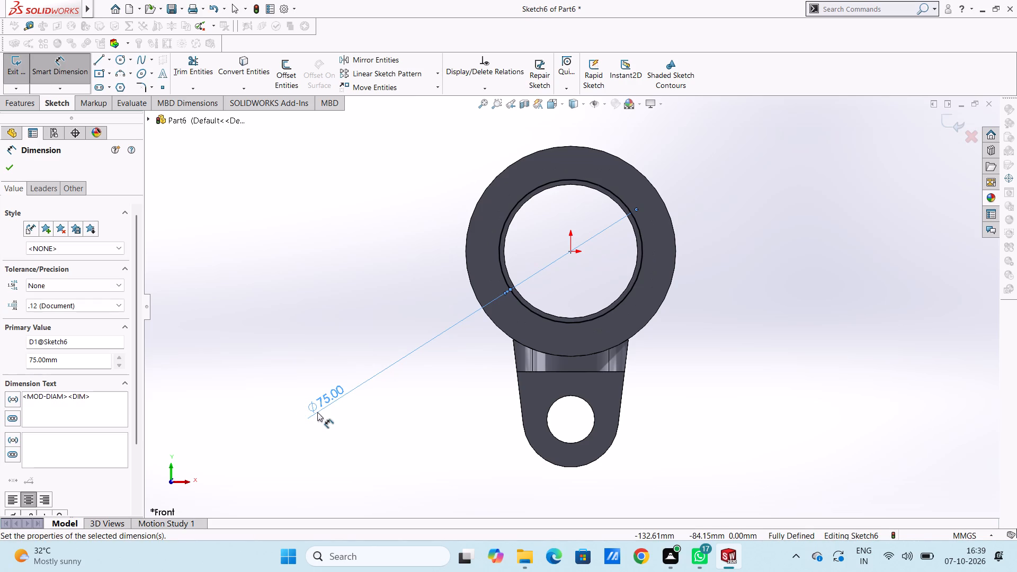
click(333, 290)
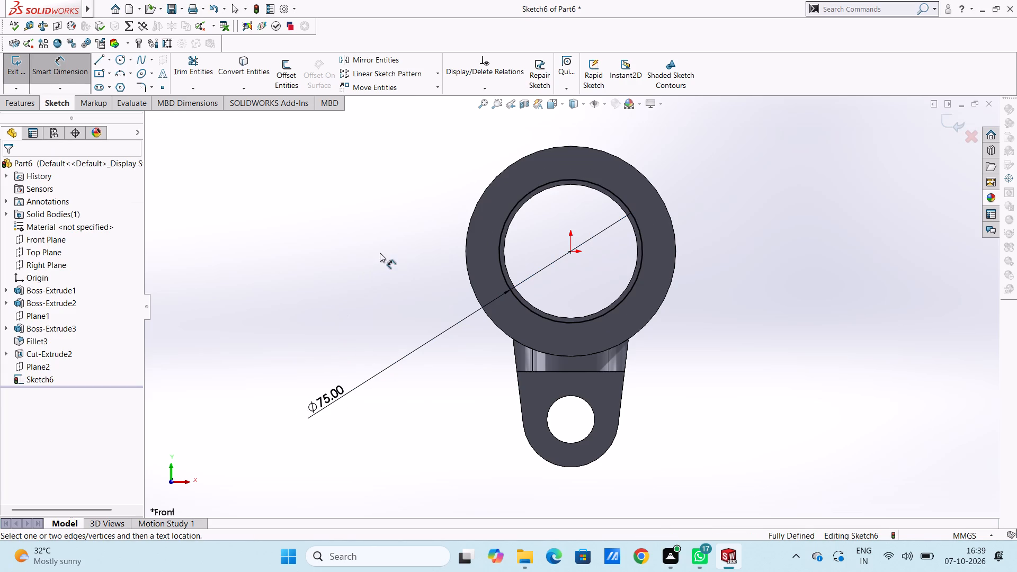
Cut-extrude the 75 mm circle blind 80 mm inside the cylinder, reversing the direction toward the end away from the lug.
middle_drag(380, 252, 295, 284)
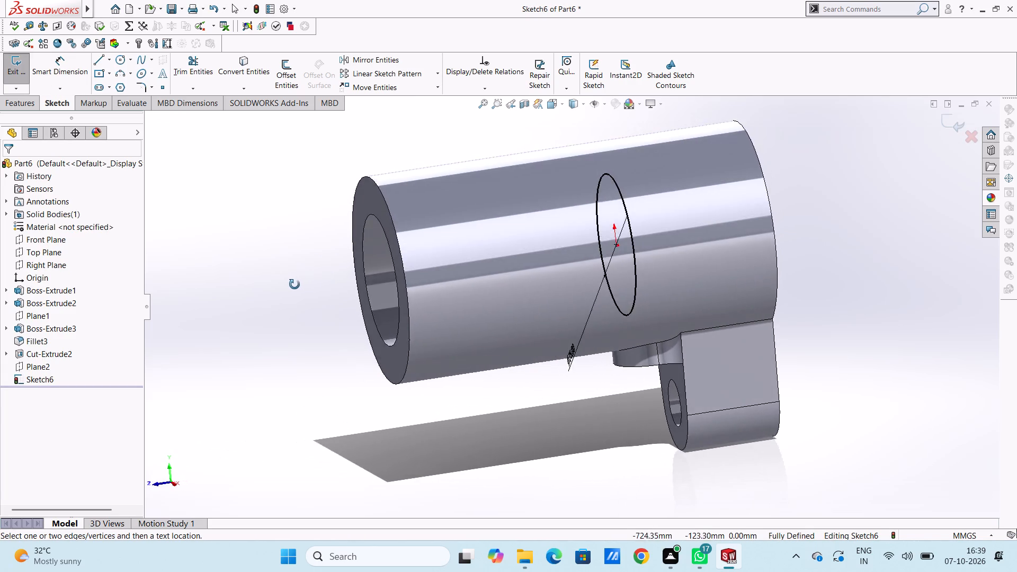
middle_drag(295, 284, 295, 287)
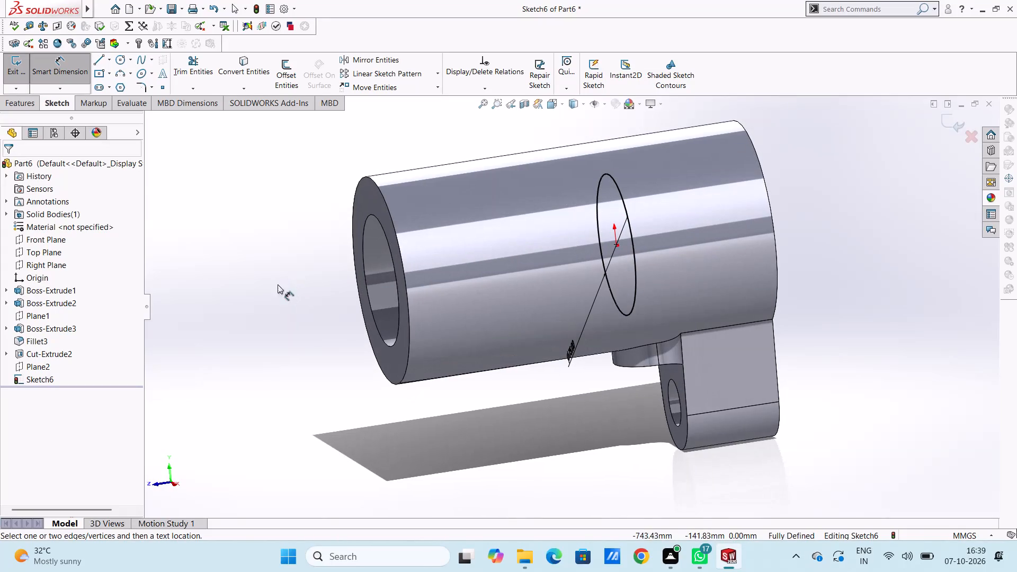
click(33, 104)
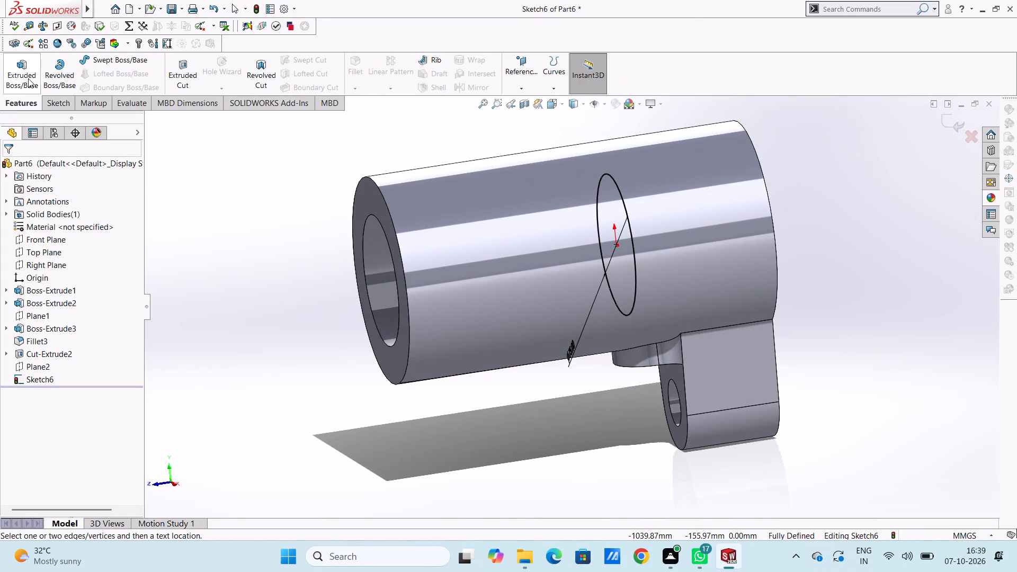
click(179, 70)
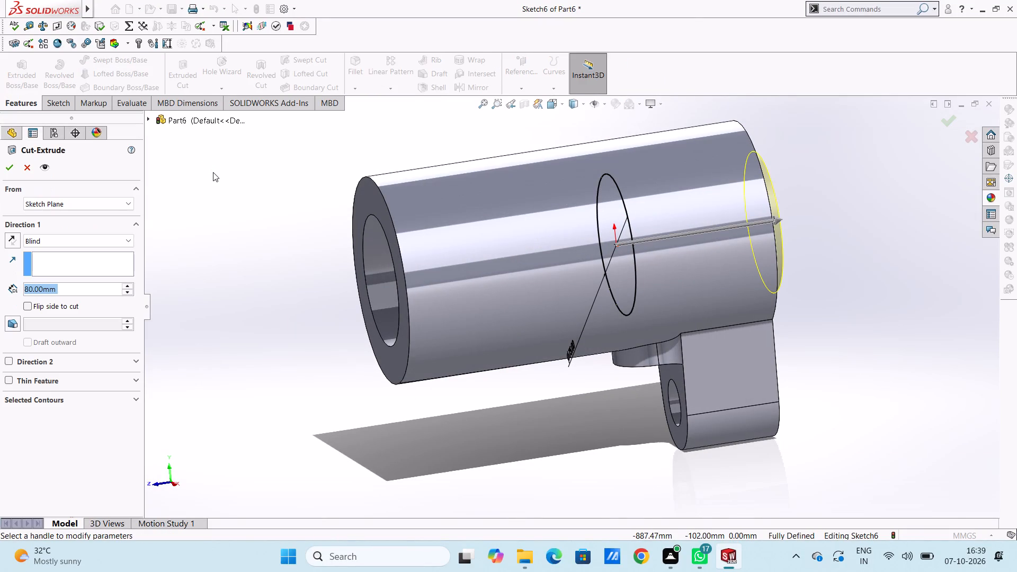
click(14, 240)
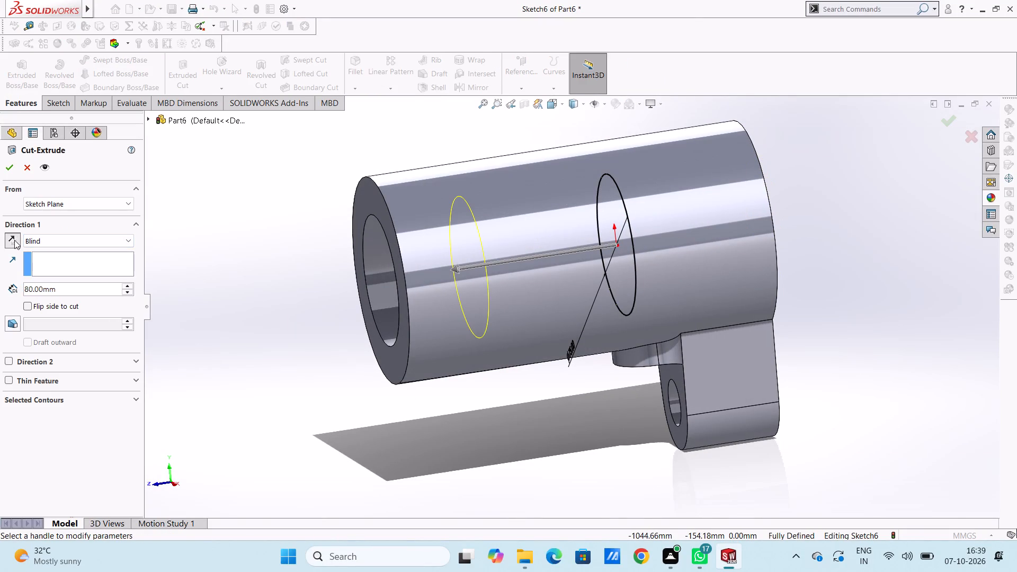
click(8, 164)
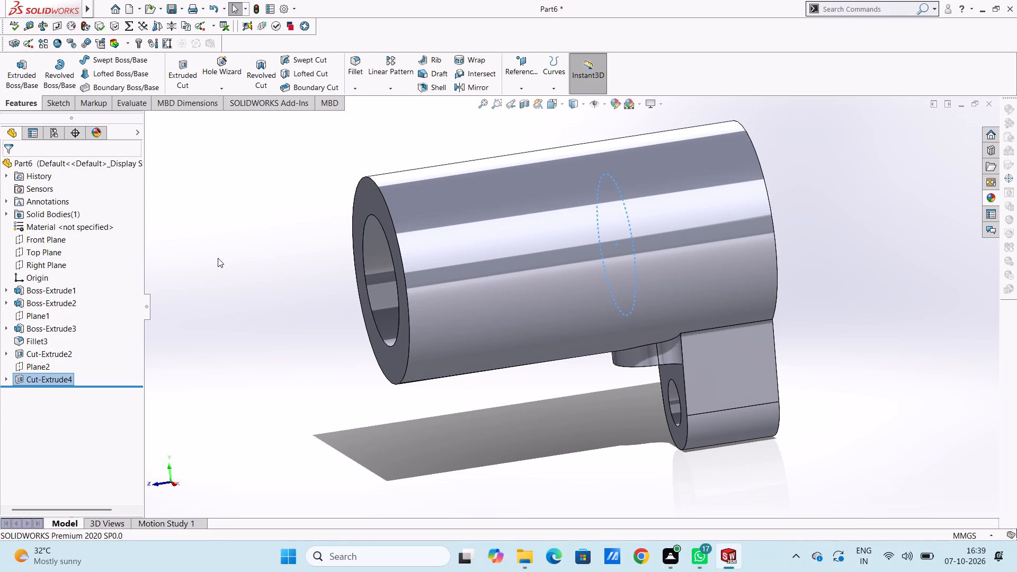
click(218, 258)
Fillet both end edges of the 75 mm internal circular recess with a symmetric 5 mm radius.
middle_drag(256, 251, 309, 246)
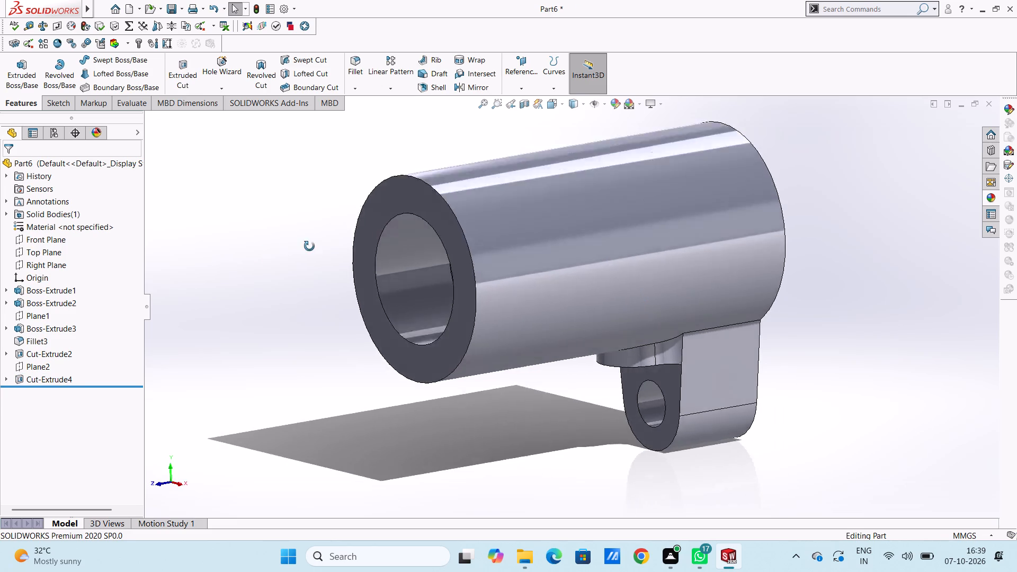
middle_drag(309, 246, 301, 276)
scroll(454, 304, down, 5)
scroll(508, 305, down, 3)
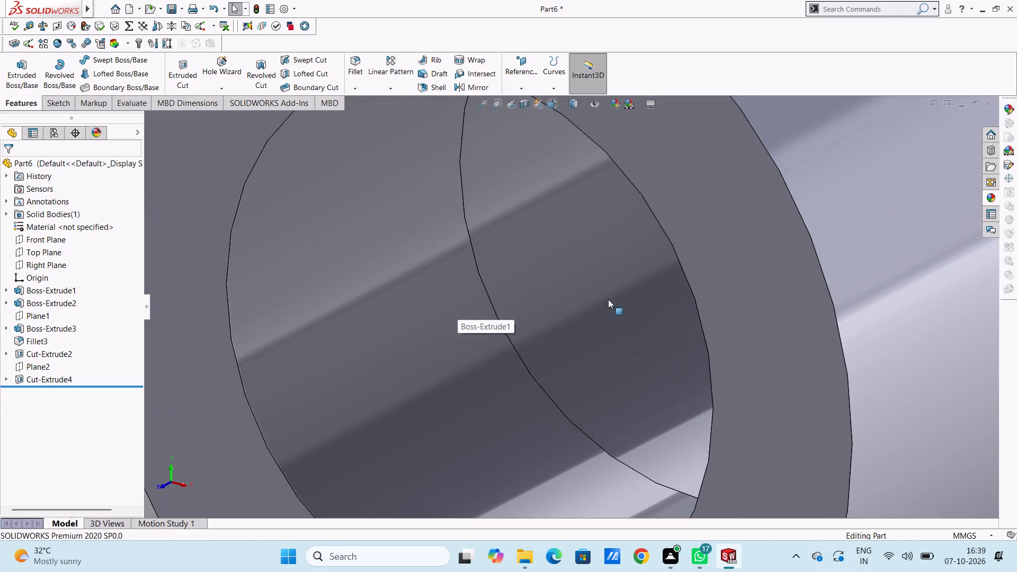
scroll(620, 292, down, 5)
middle_drag(629, 294, 646, 304)
scroll(647, 308, up, 5)
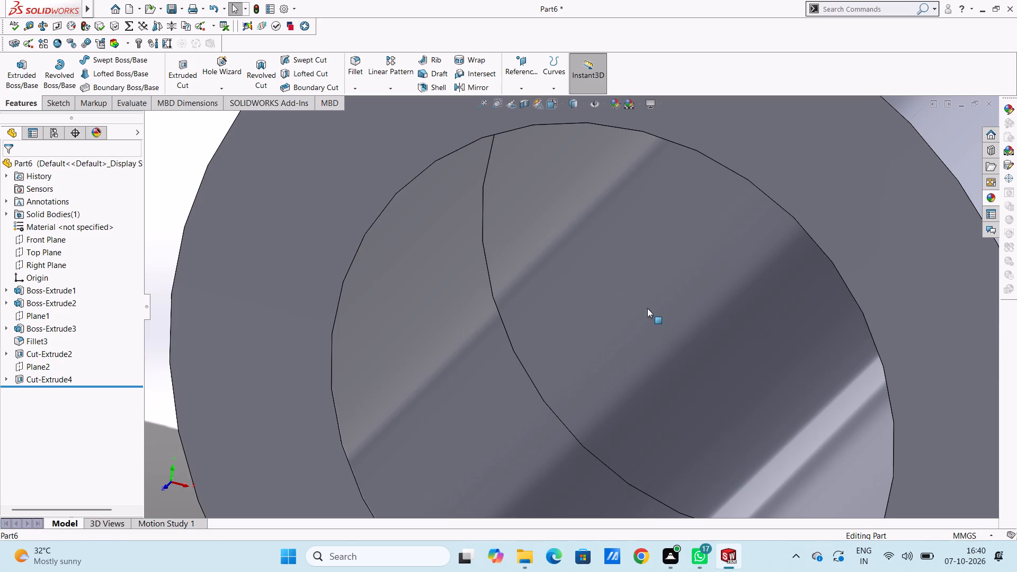
middle_drag(729, 323, 739, 323)
scroll(736, 299, up, 2)
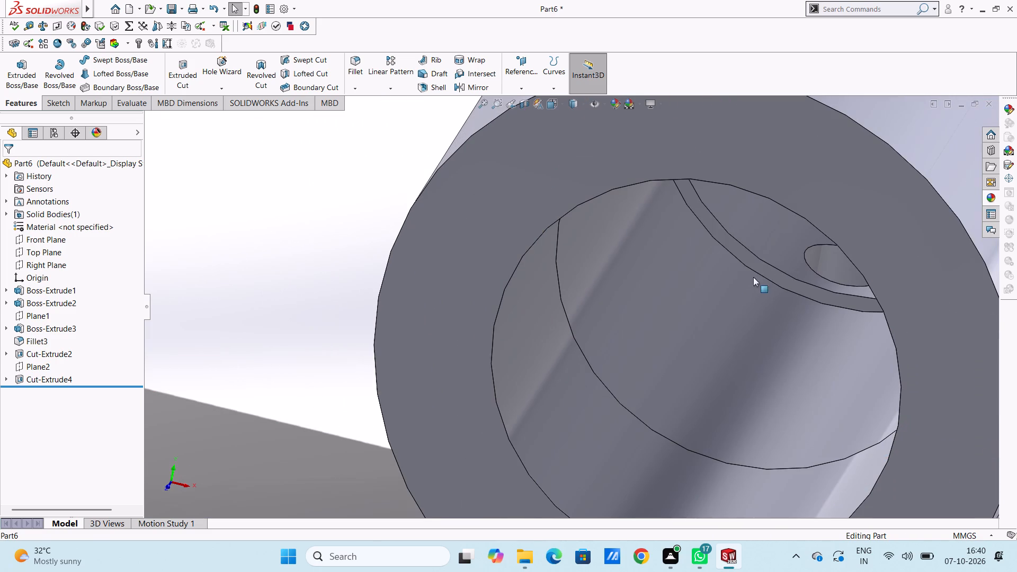
click(346, 66)
scroll(753, 241, down, 4)
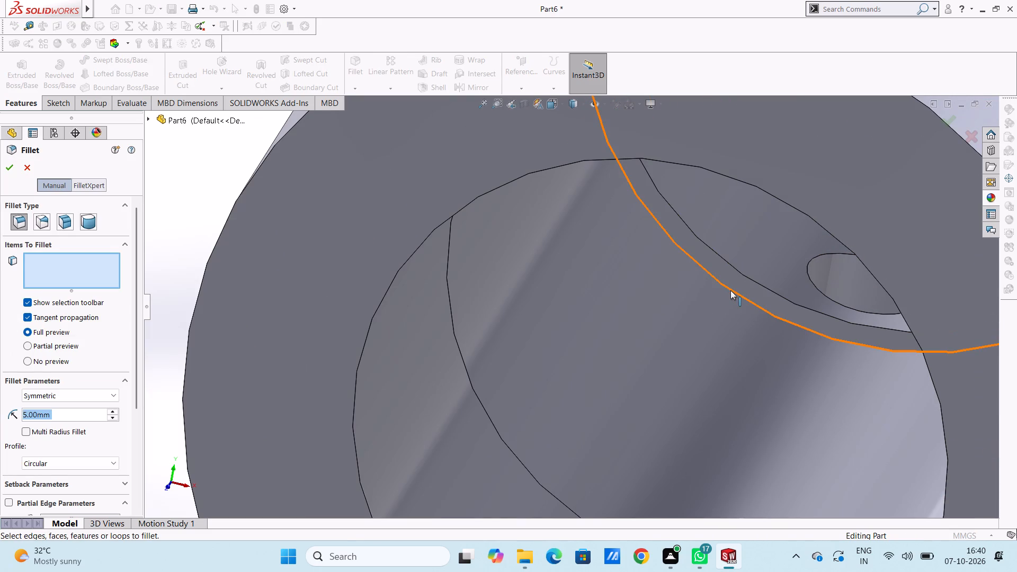
click(730, 290)
scroll(481, 368, up, 2)
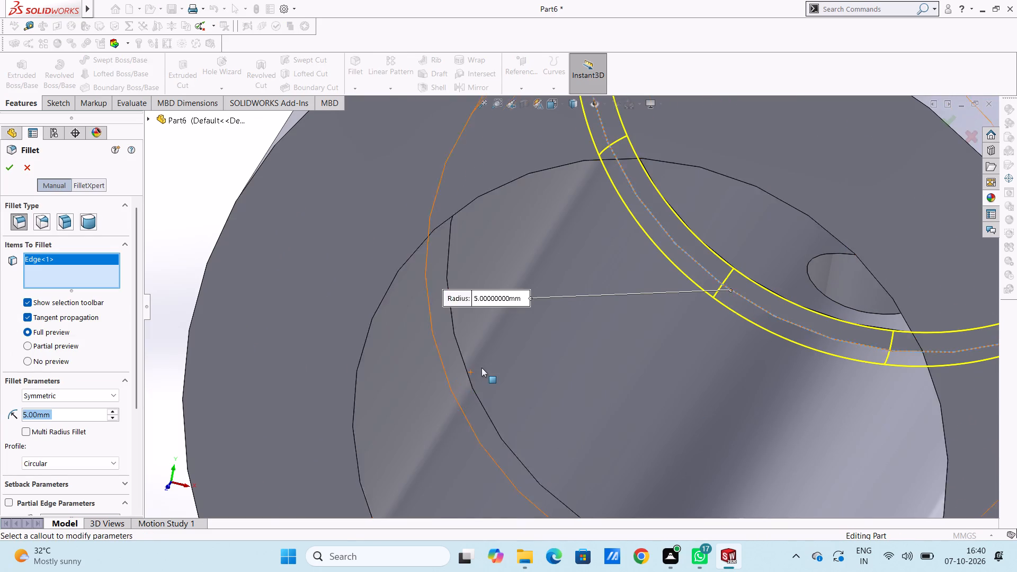
scroll(481, 368, up, 2)
middle_drag(528, 371, 486, 405)
middle_click(486, 405)
middle_click(534, 398)
middle_drag(539, 397, 579, 360)
scroll(417, 399, down, 10)
middle_drag(414, 397, 410, 399)
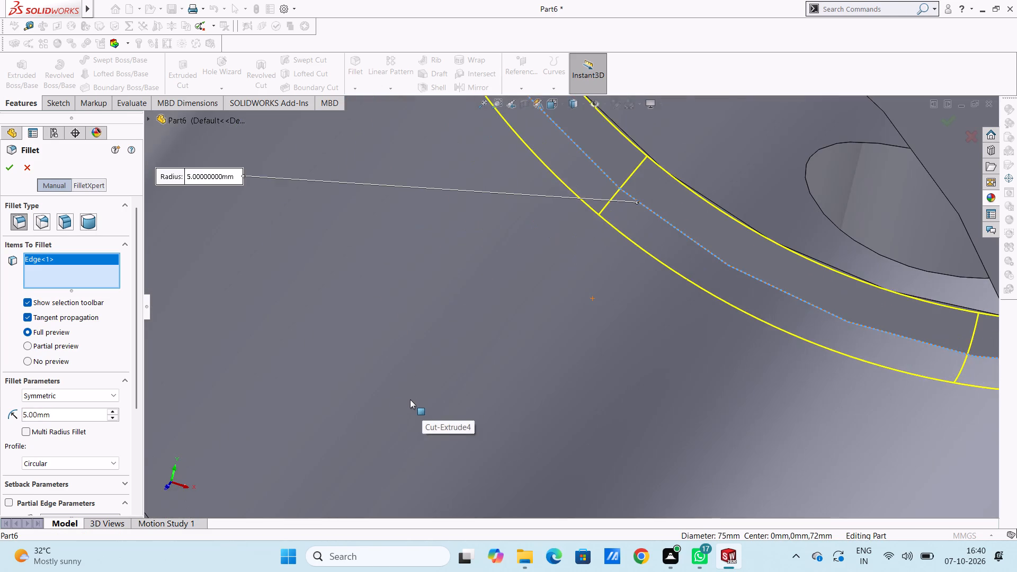
middle_drag(410, 399, 395, 412)
scroll(377, 414, up, 10)
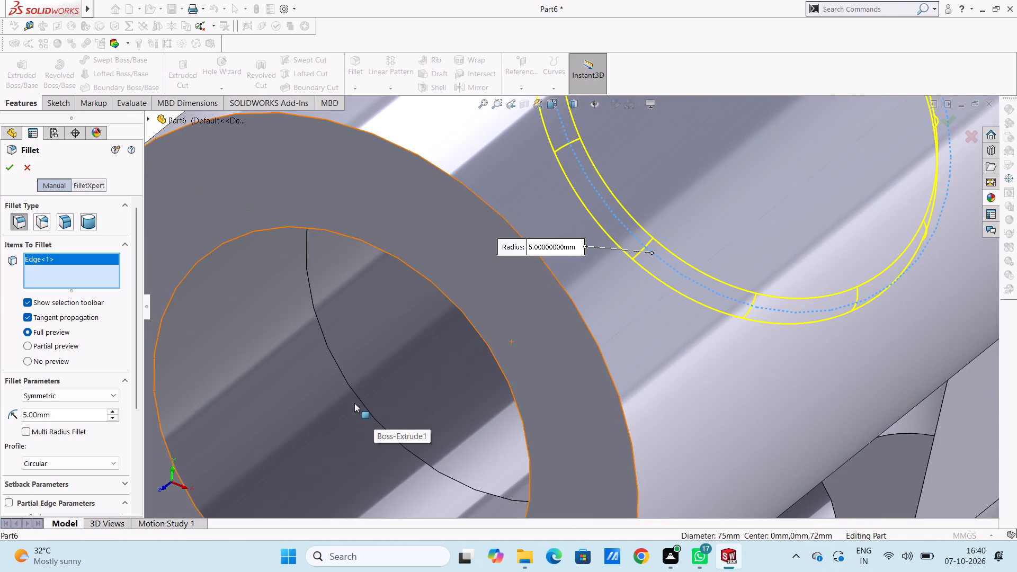
middle_drag(352, 399, 403, 365)
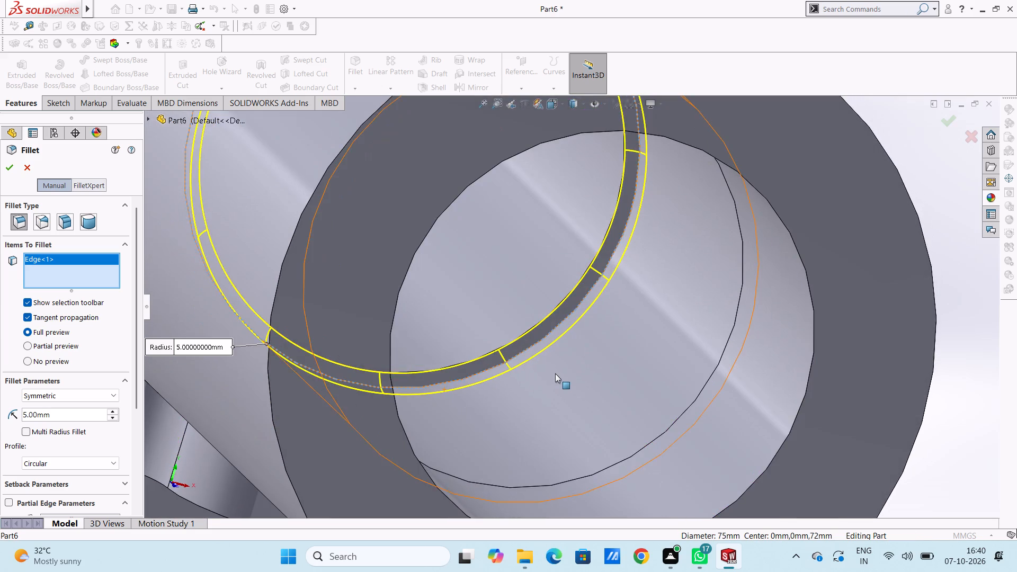
scroll(555, 373, down, 8)
middle_drag(628, 386, 643, 395)
scroll(658, 397, up, 8)
middle_drag(705, 392, 711, 399)
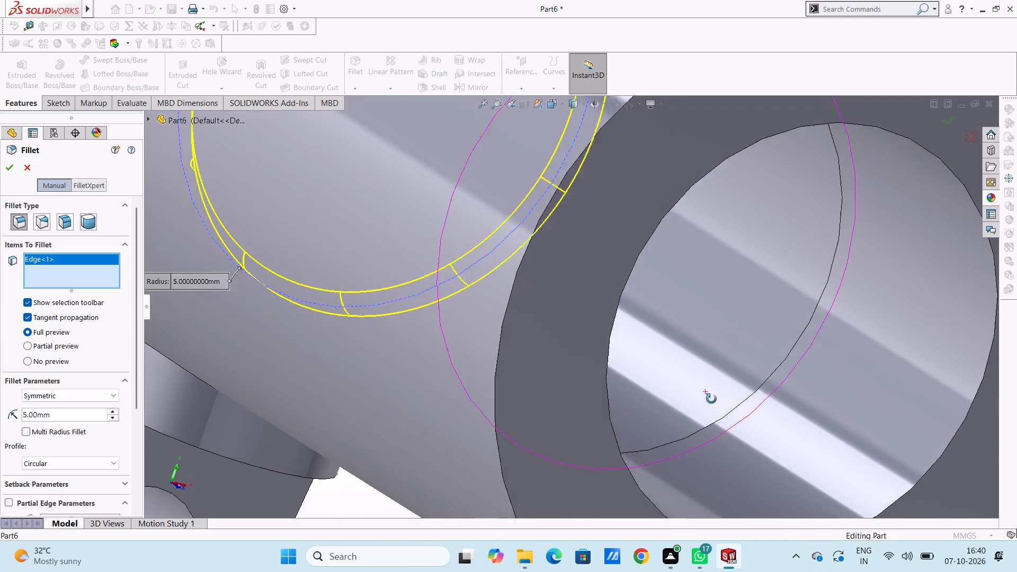
middle_drag(711, 399, 724, 414)
scroll(756, 379, down, 4)
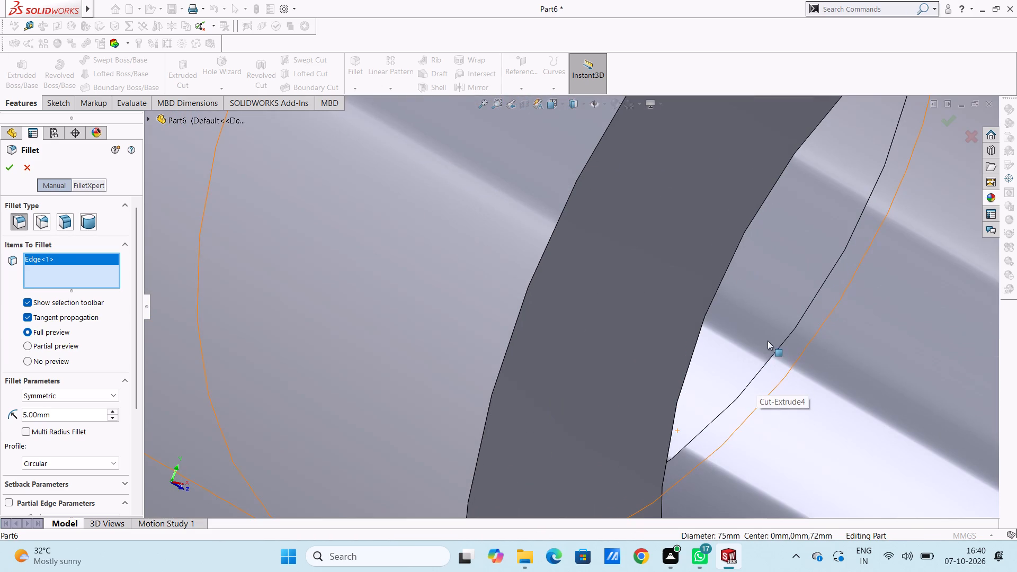
middle_drag(739, 350, 477, 413)
scroll(474, 407, up, 4)
scroll(521, 367, up, 5)
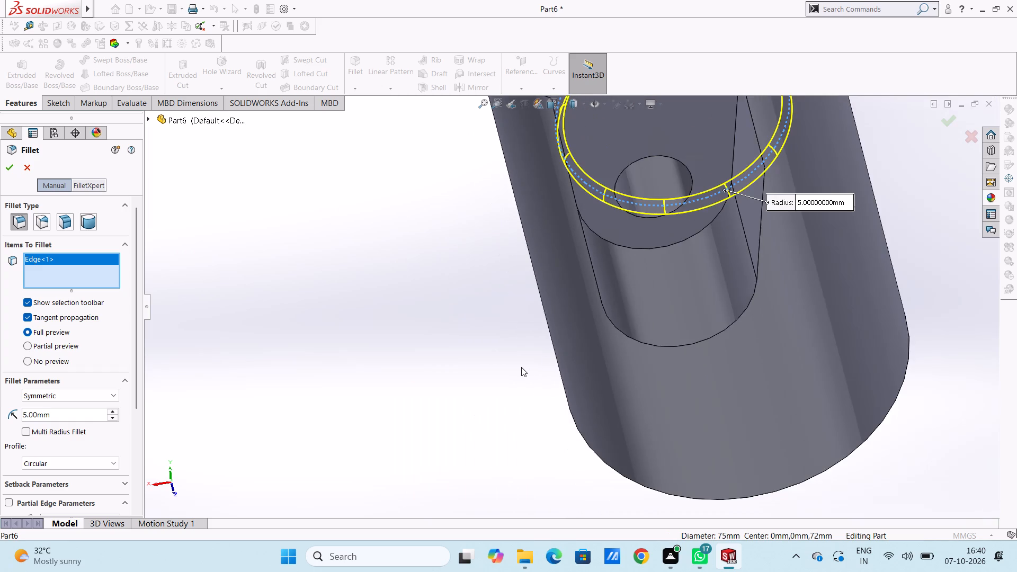
scroll(521, 367, up, 5)
middle_drag(501, 276, 480, 403)
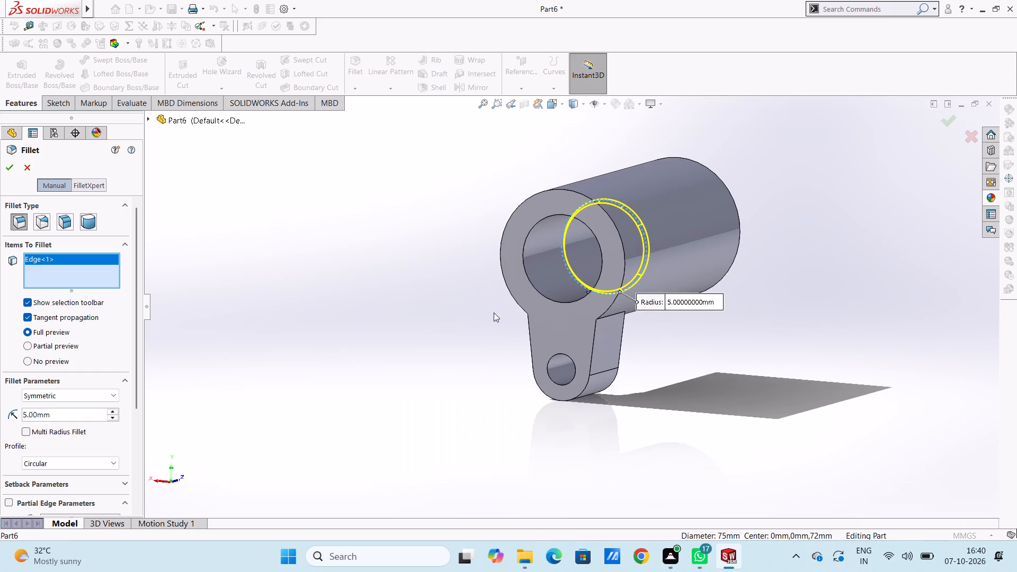
middle_drag(517, 313, 565, 307)
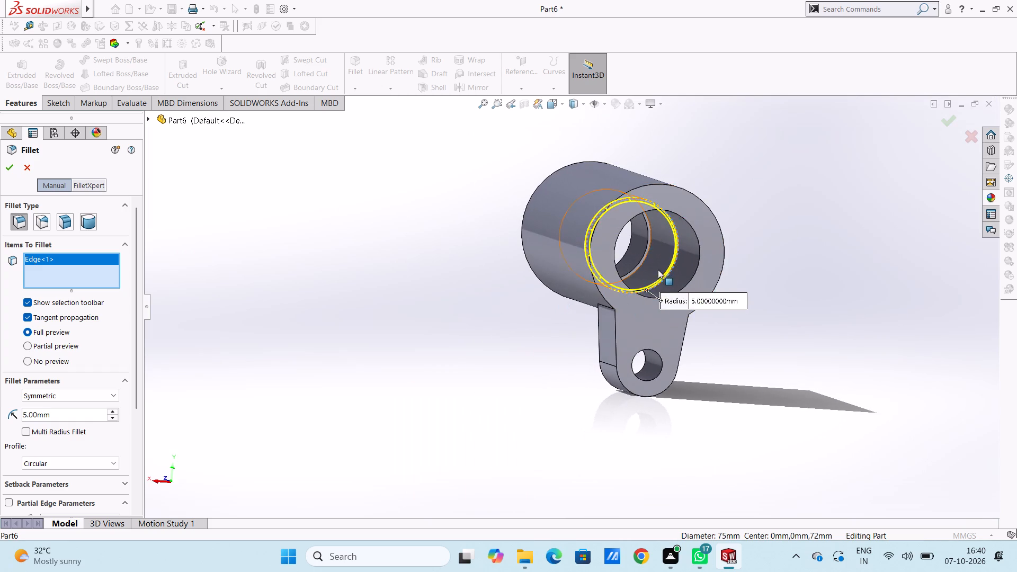
scroll(655, 269, down, 11)
scroll(584, 247, down, 4)
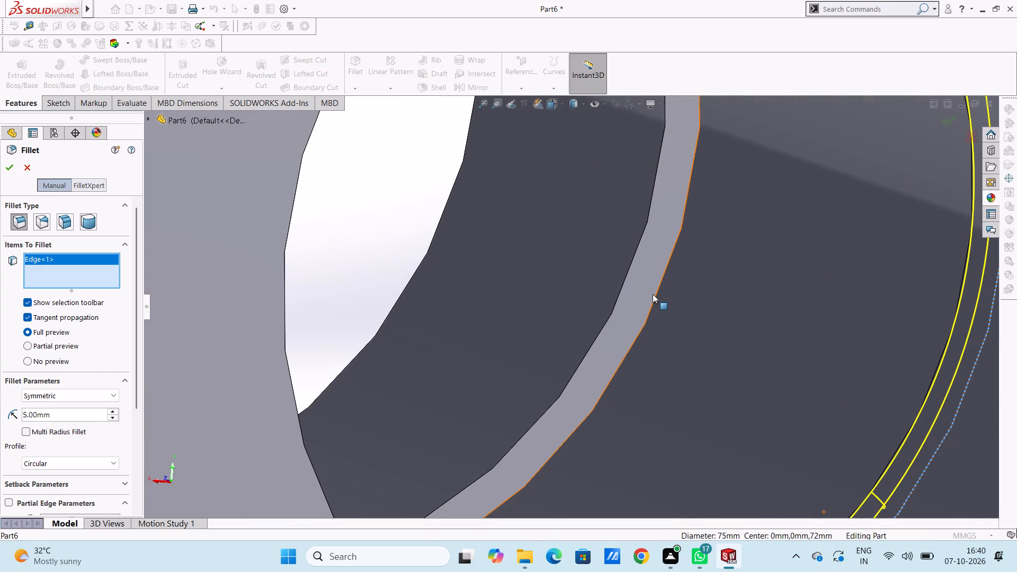
click(655, 300)
scroll(655, 300, up, 9)
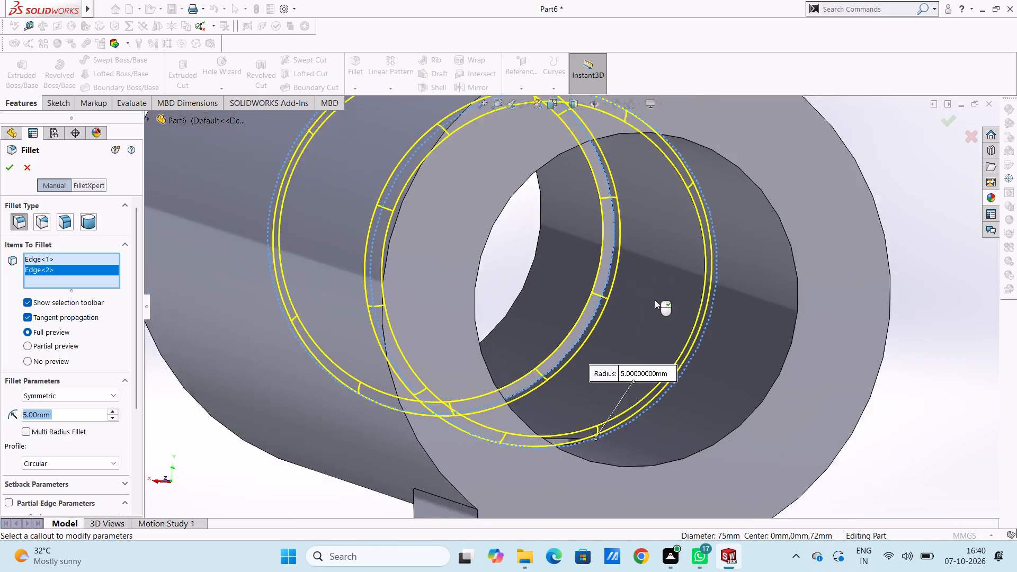
scroll(655, 300, up, 5)
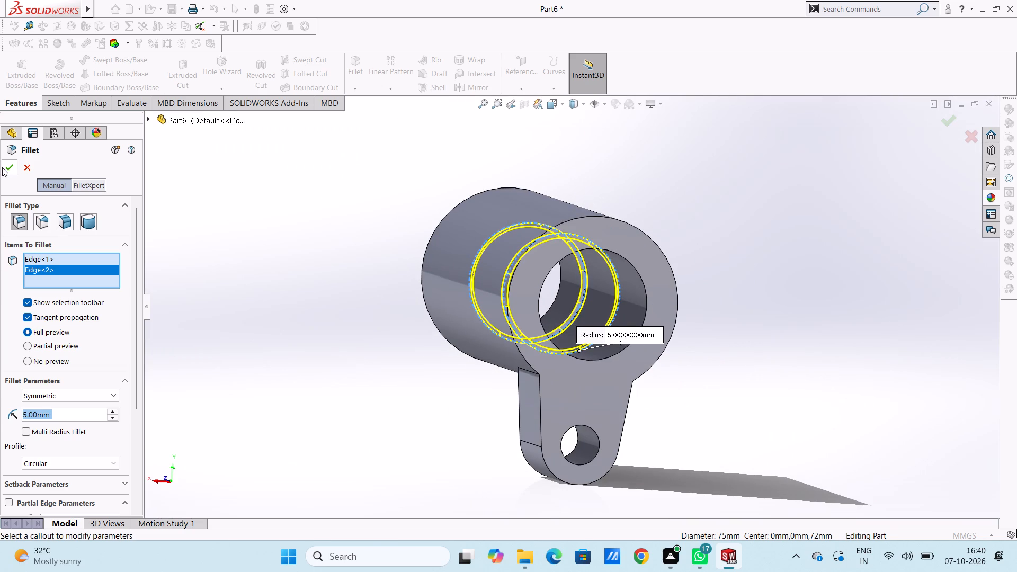
click(2, 167)
click(261, 264)
Examine the filleted internal recess in a lengthwise section, shifting and slightly rotating the section plane, and close the section without applying it.
middle_drag(269, 265, 392, 301)
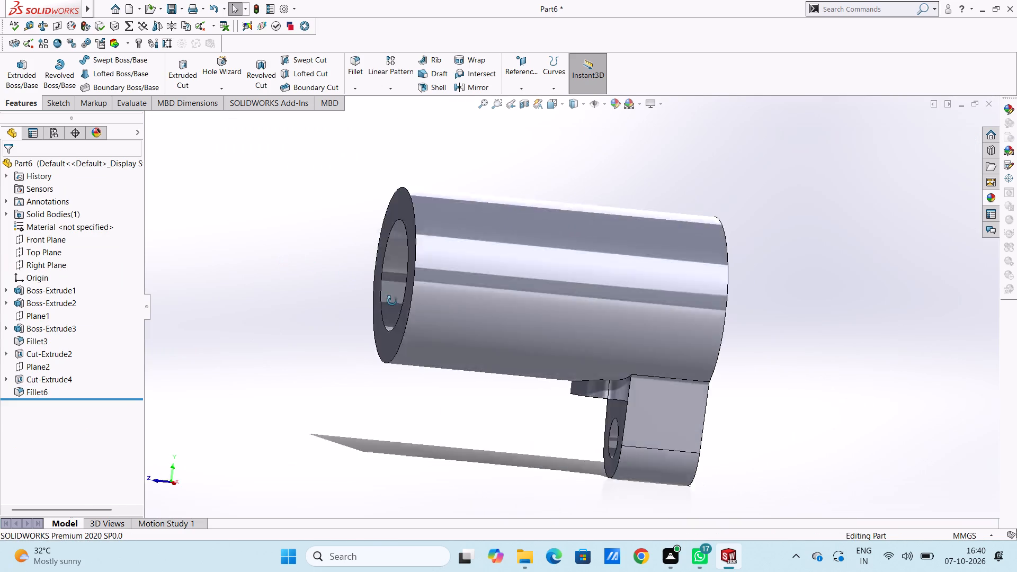
middle_drag(392, 301, 490, 378)
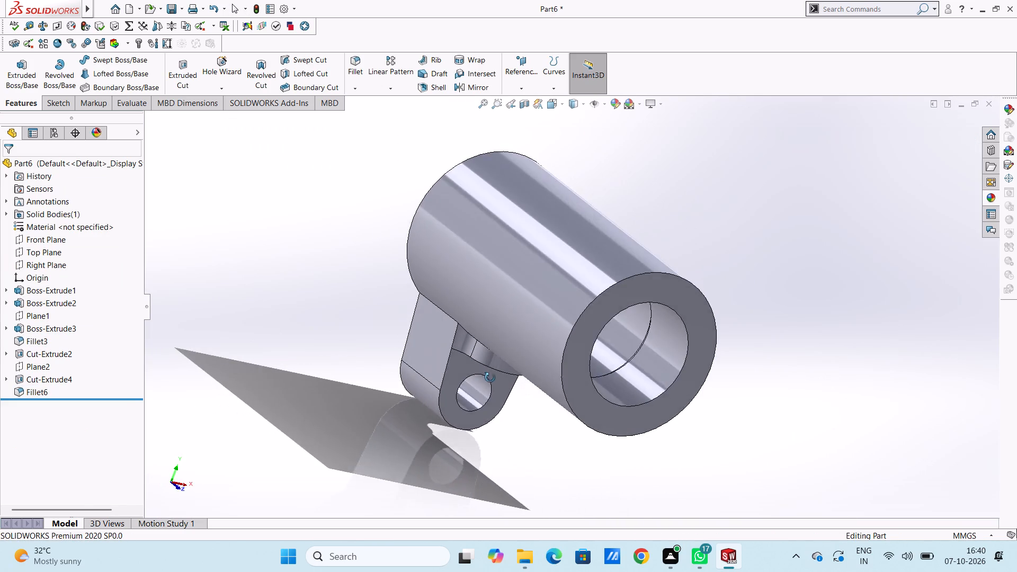
middle_drag(490, 378, 349, 354)
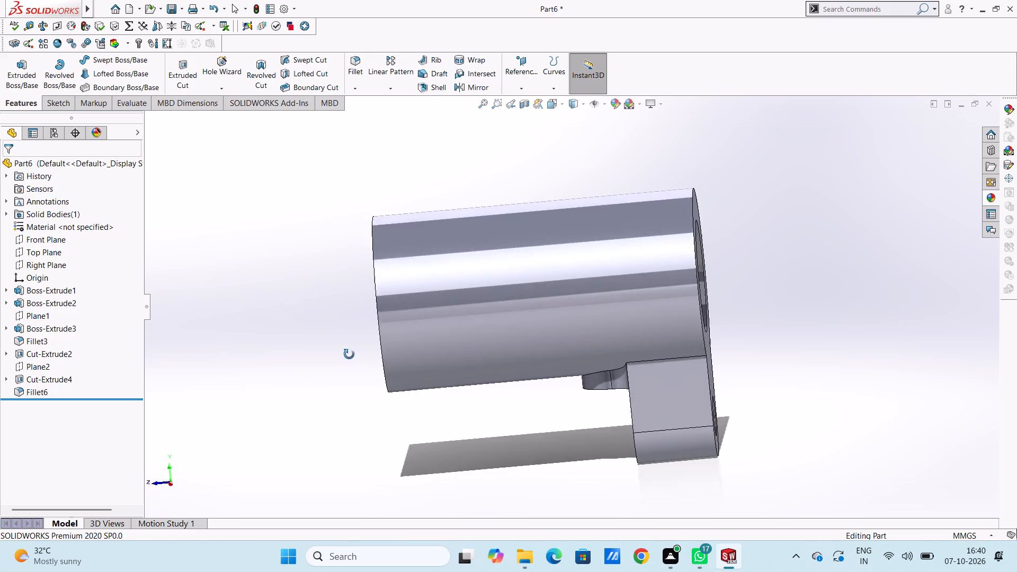
middle_drag(349, 354, 378, 370)
click(527, 105)
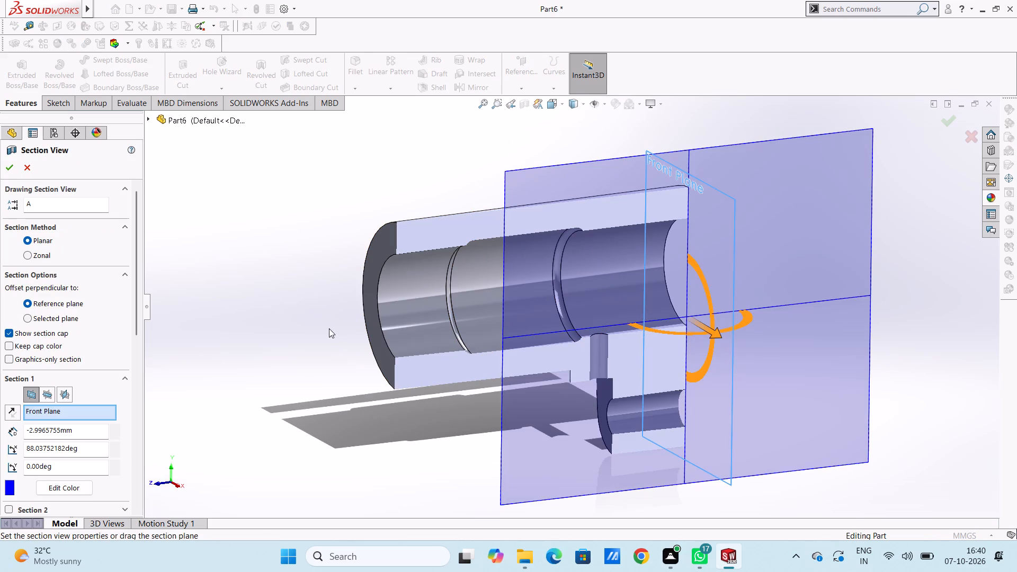
middle_drag(329, 328, 299, 296)
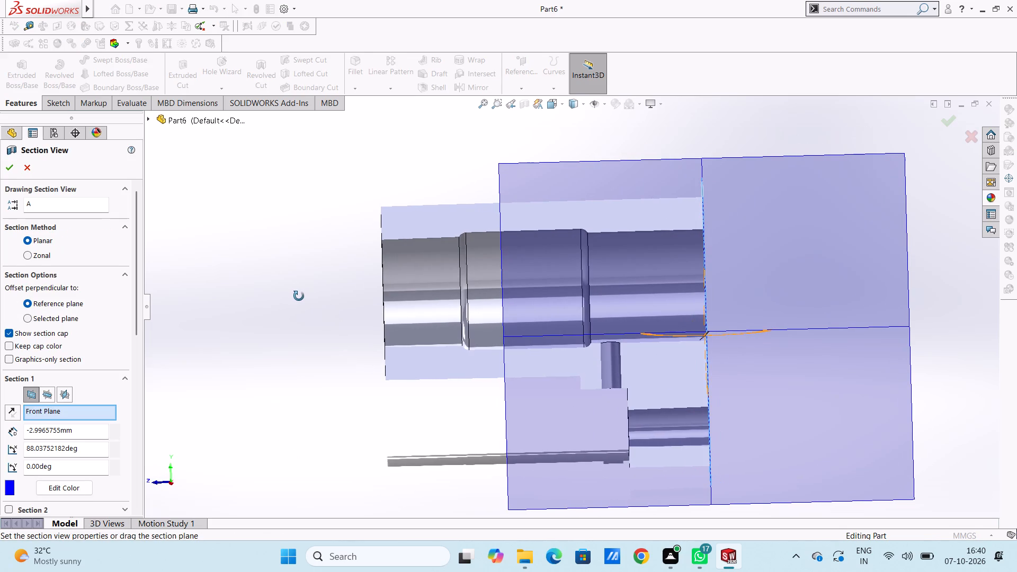
middle_drag(299, 296, 299, 296)
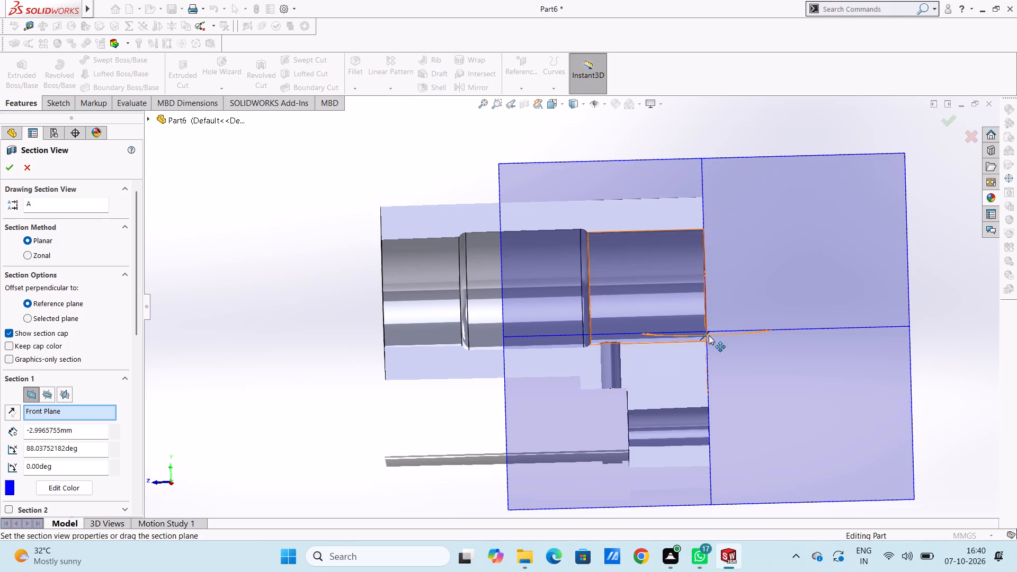
middle_drag(738, 300, 742, 325)
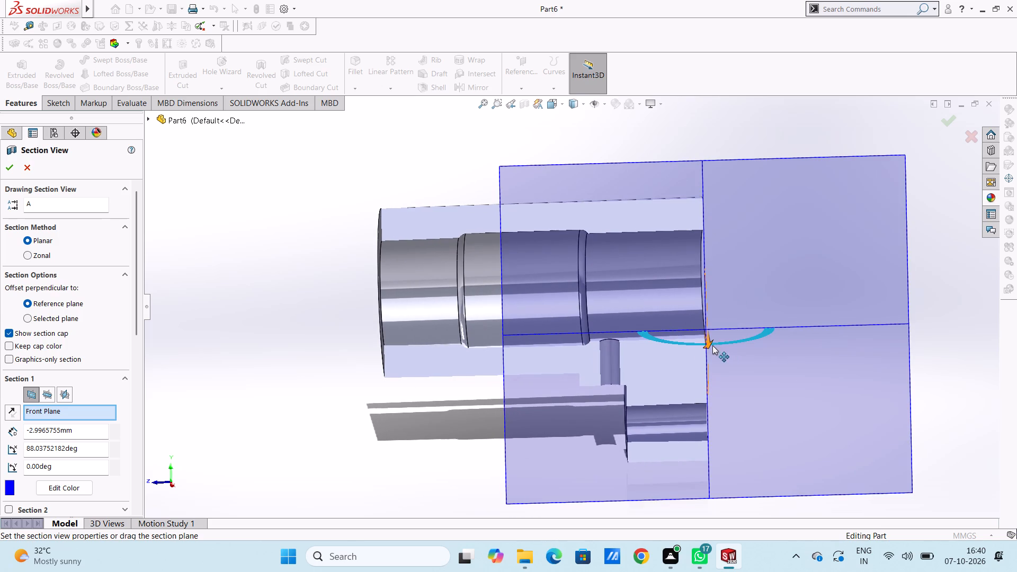
drag(707, 345, 590, 314)
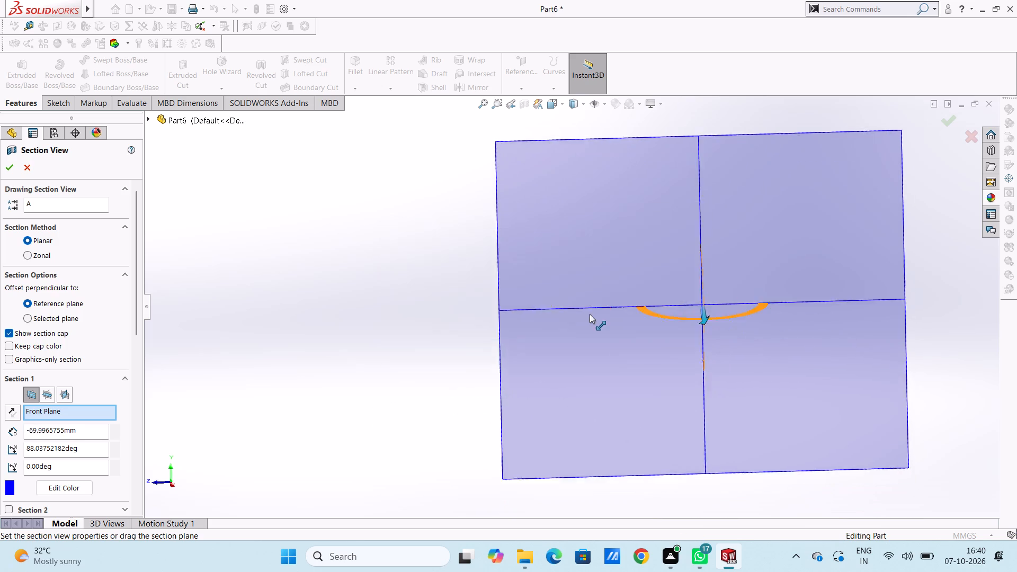
drag(590, 314, 602, 356)
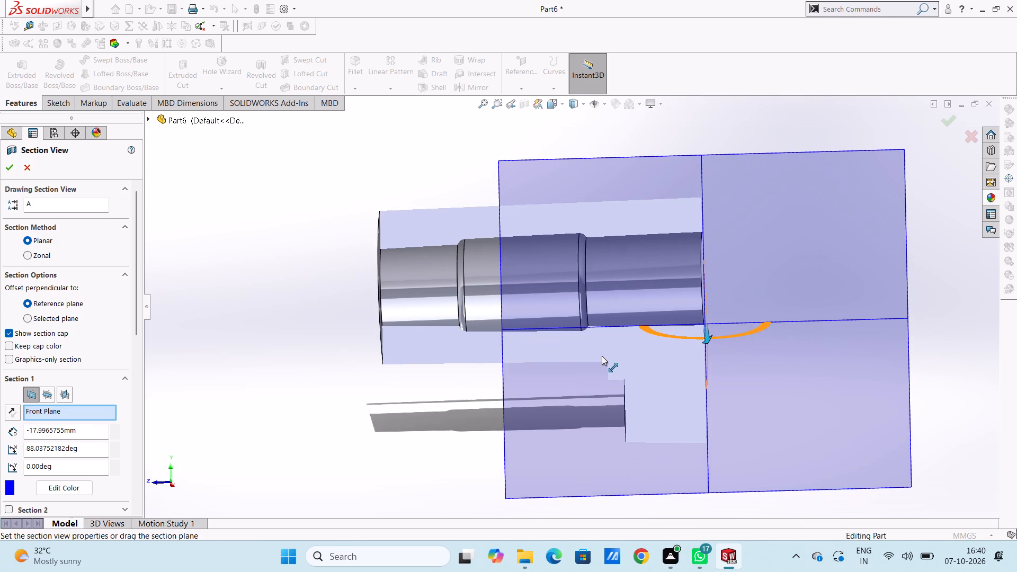
drag(602, 356, 601, 352)
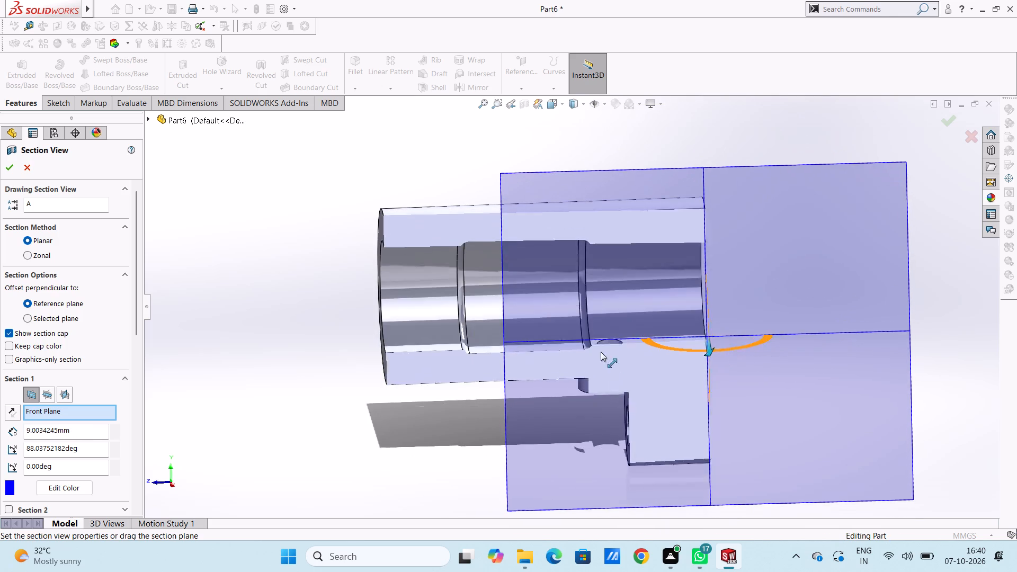
drag(601, 352, 605, 364)
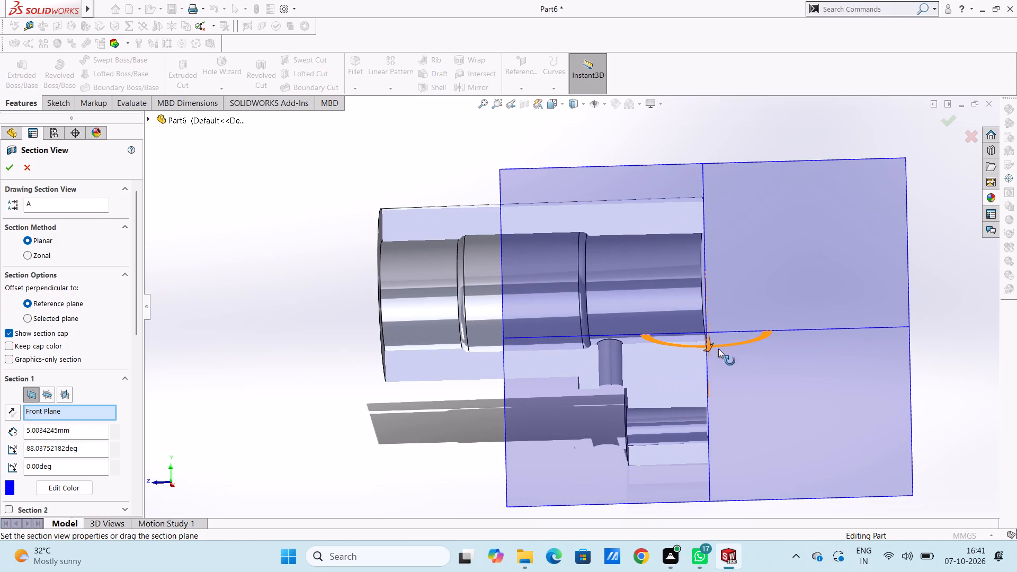
drag(741, 343, 746, 341)
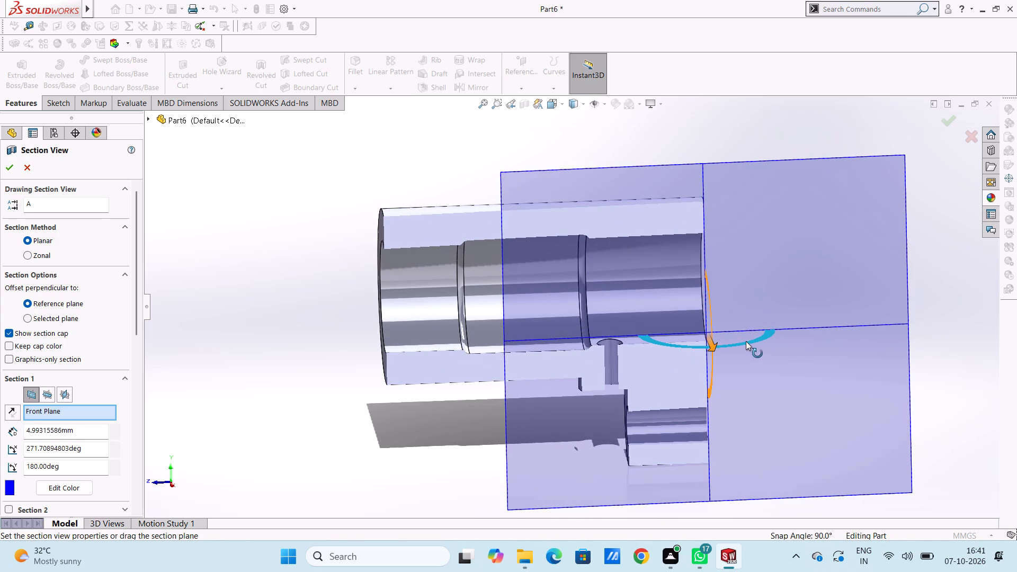
drag(746, 341, 747, 341)
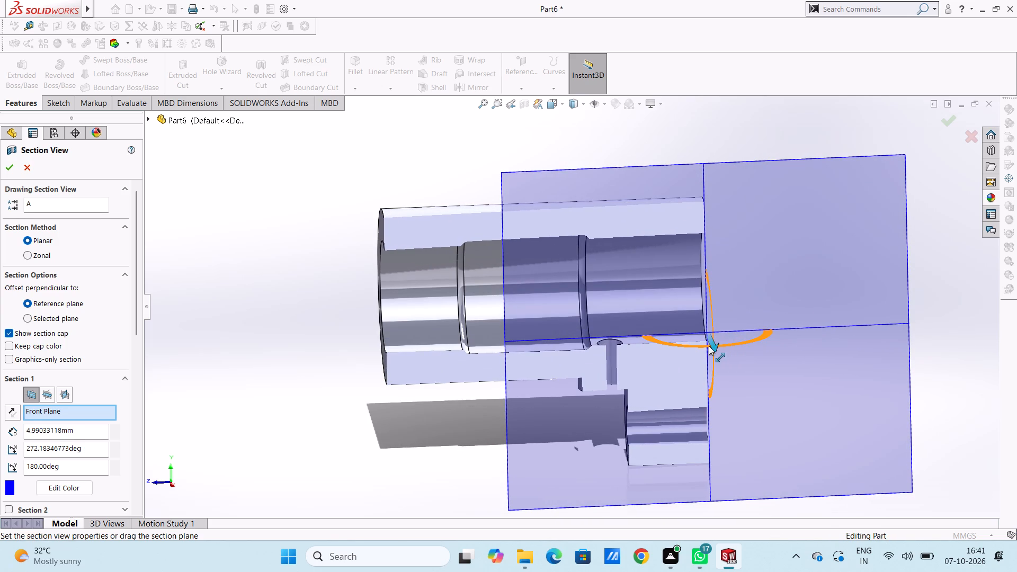
drag(709, 346, 683, 343)
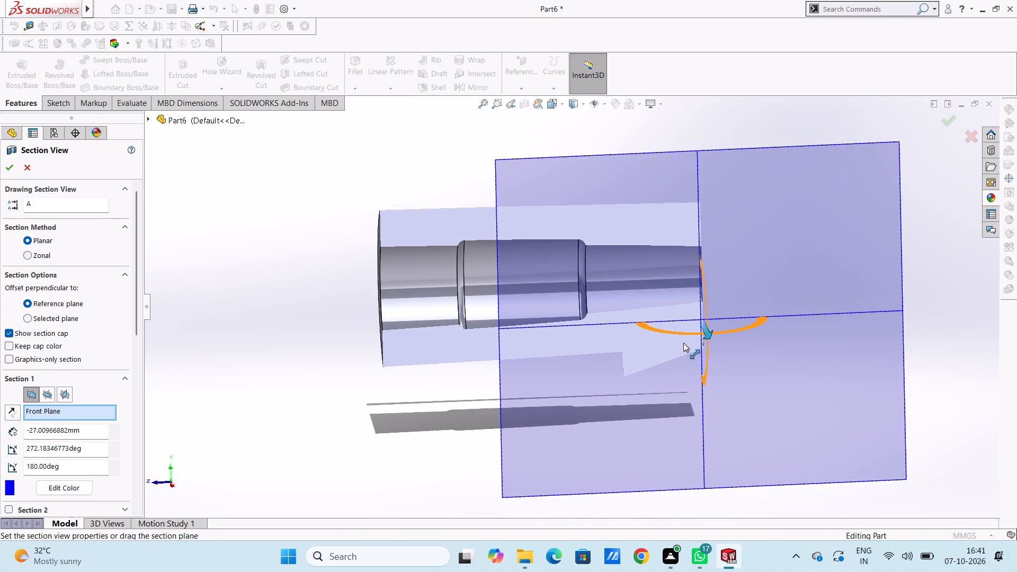
drag(683, 343, 683, 350)
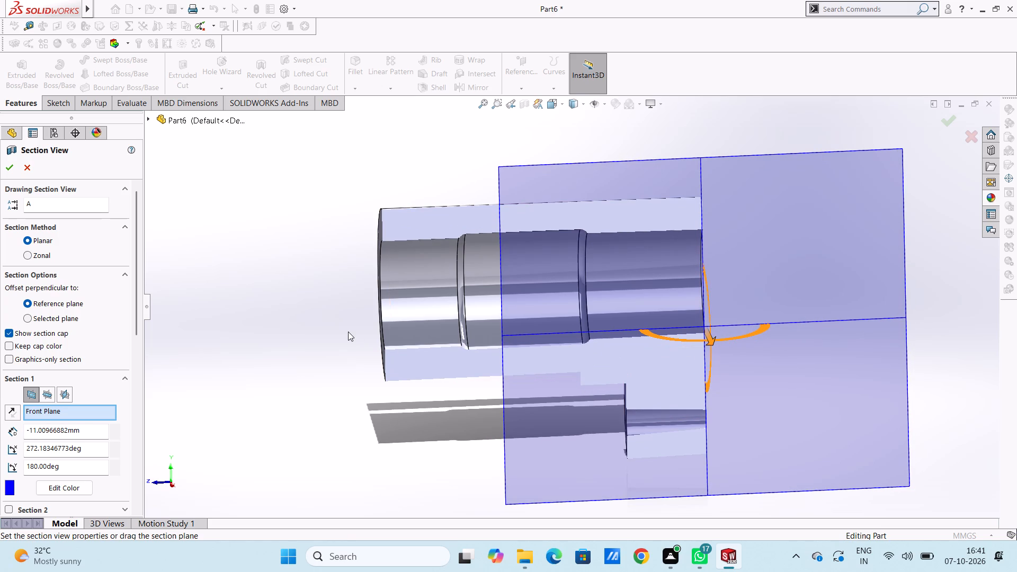
key(Escape)
key(Escape)
key(Escape)
scroll(348, 332, up, 2)
middle_drag(349, 317, 362, 323)
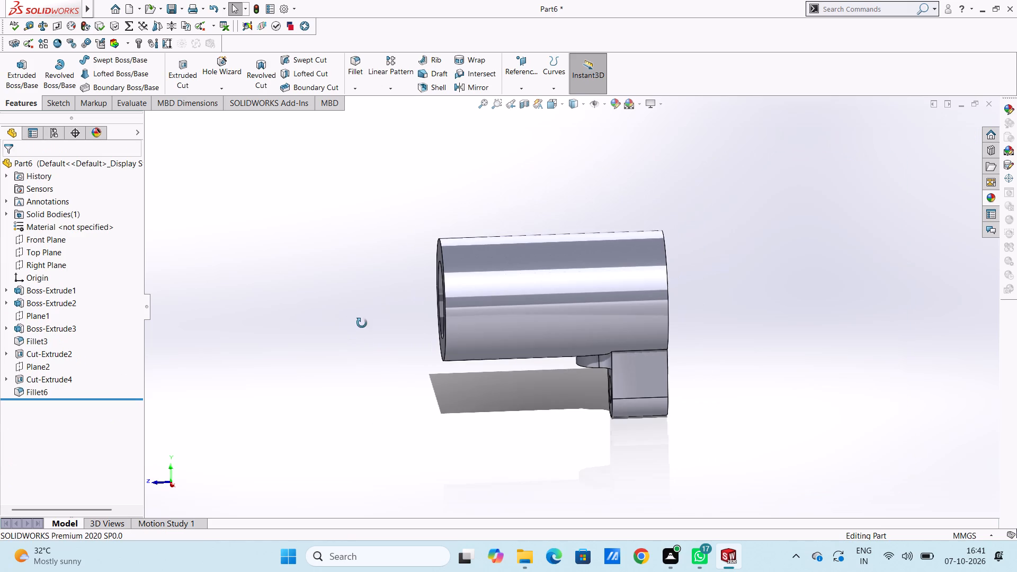
middle_drag(362, 323, 408, 352)
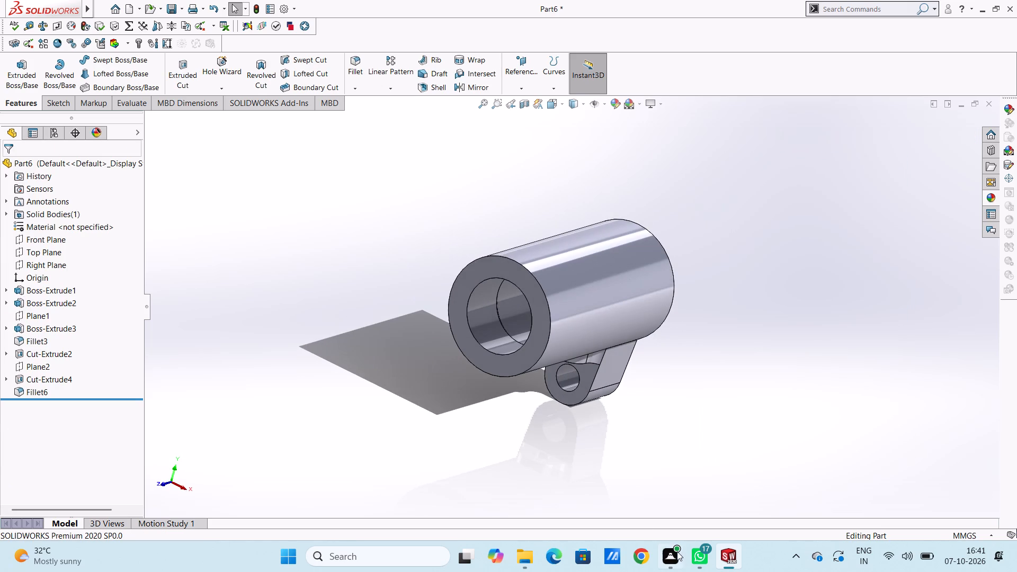
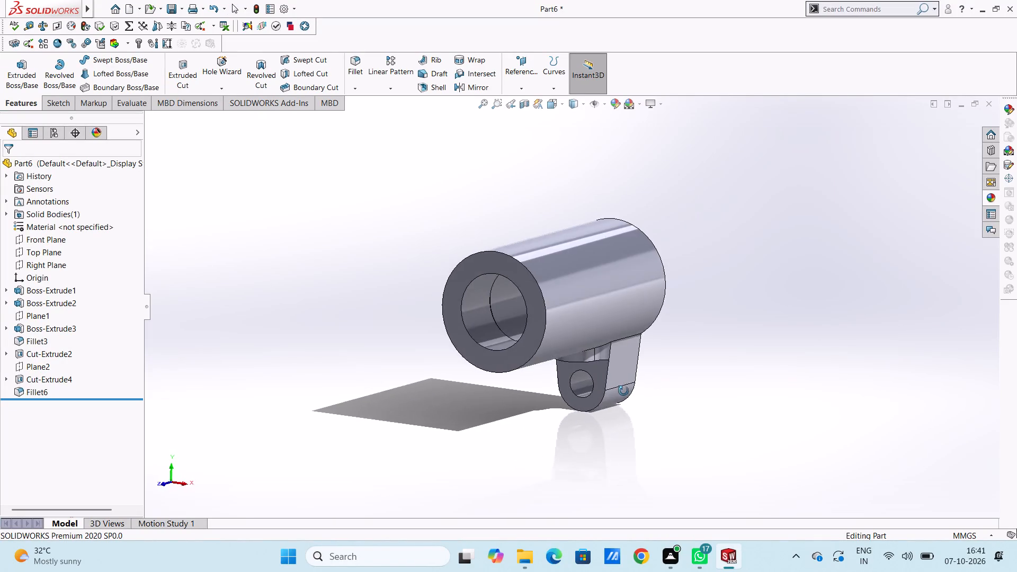
Open a new sketch on the cylinder's flat end face on the lug side, viewed from the back.
middle_drag(537, 364, 530, 364)
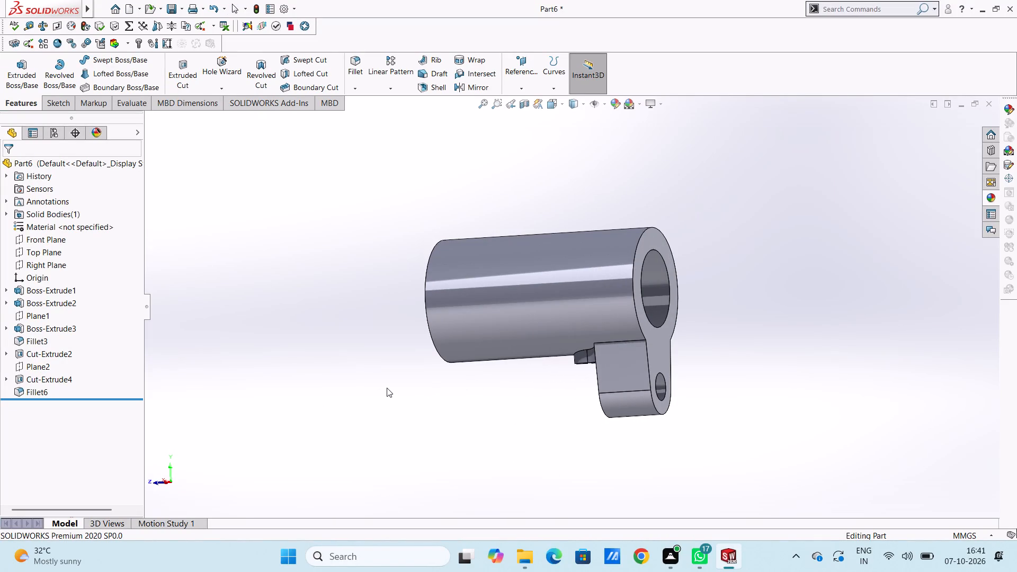
key(ctrl+2)
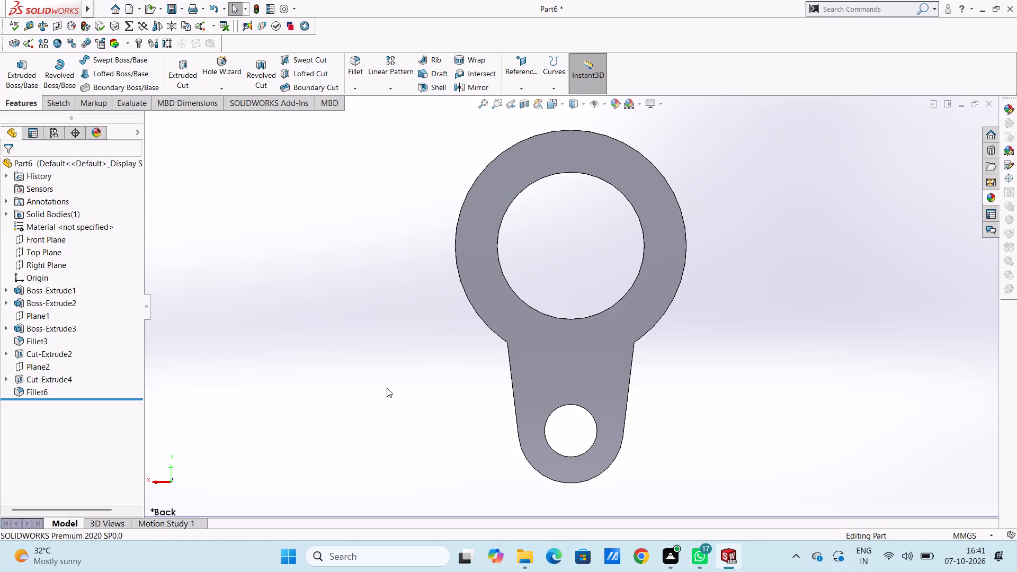
scroll(387, 388, up, 3)
click(569, 195)
scroll(635, 174, up, 4)
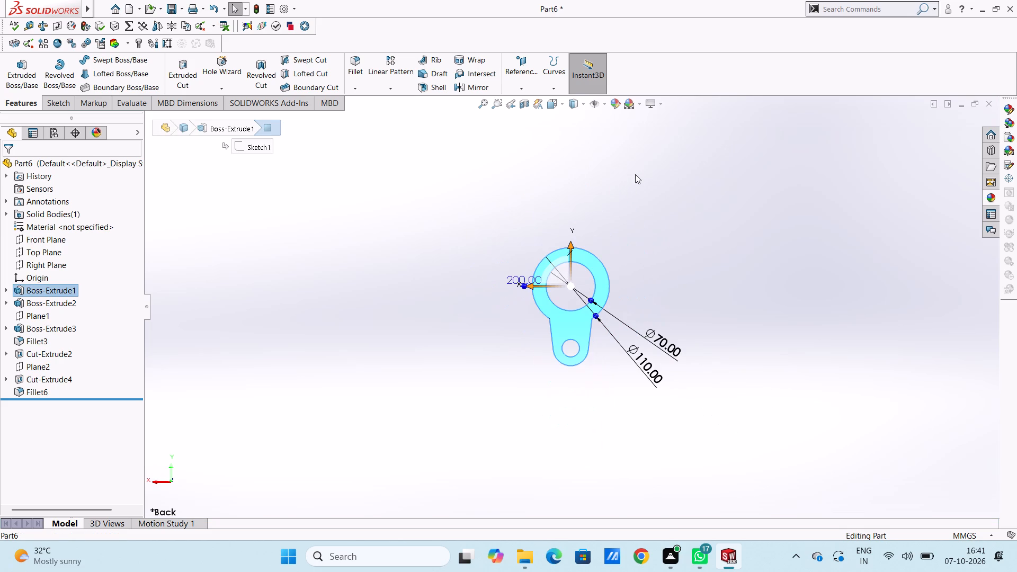
scroll(630, 173, down, 4)
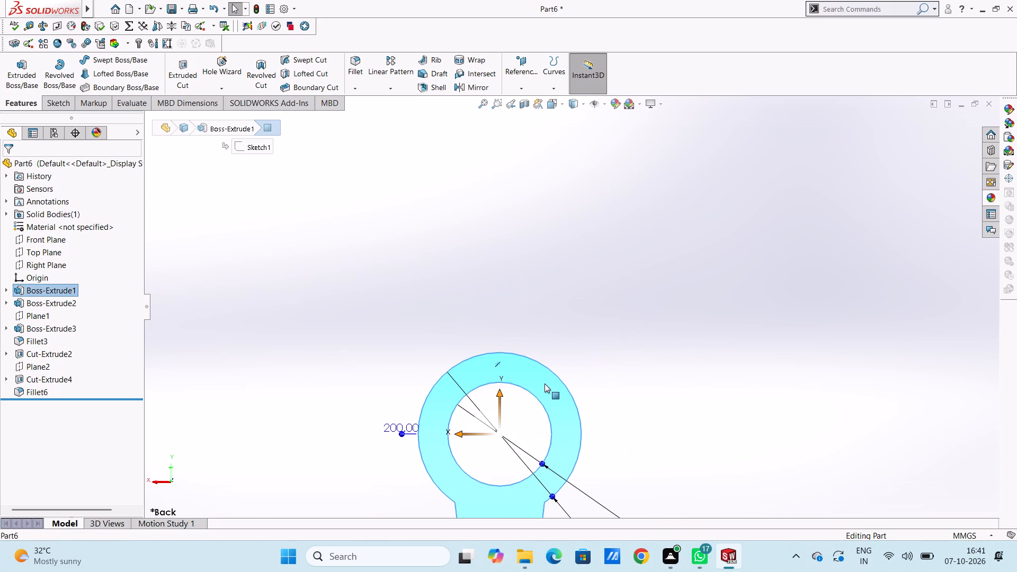
click(545, 385)
click(586, 356)
click(468, 307)
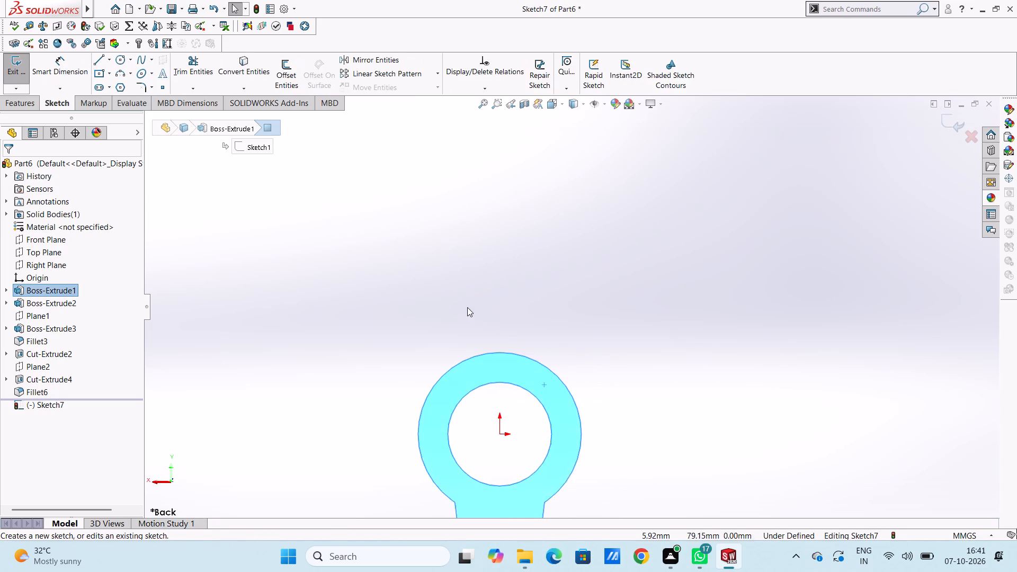
Sketch a 56 mm horizontal line above the cylinder centred over the origin, using a 28 mm guide line and deleting that guide.
scroll(451, 389, up, 2)
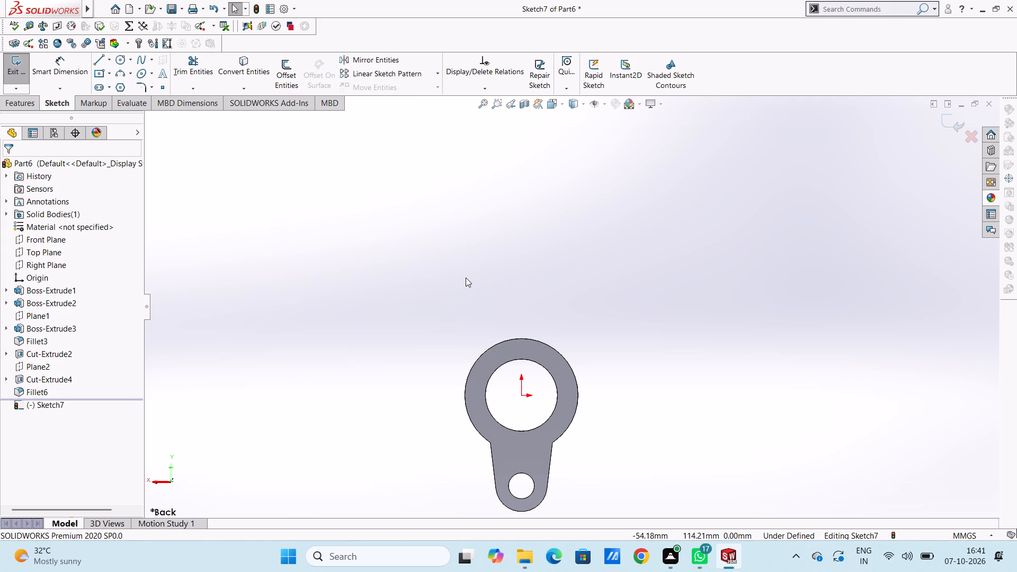
click(100, 63)
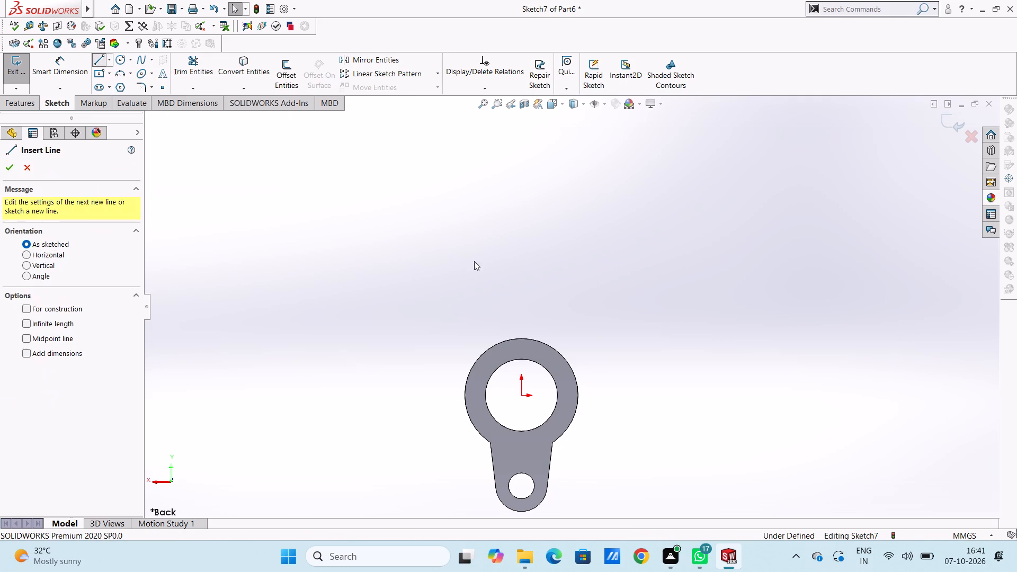
click(520, 231)
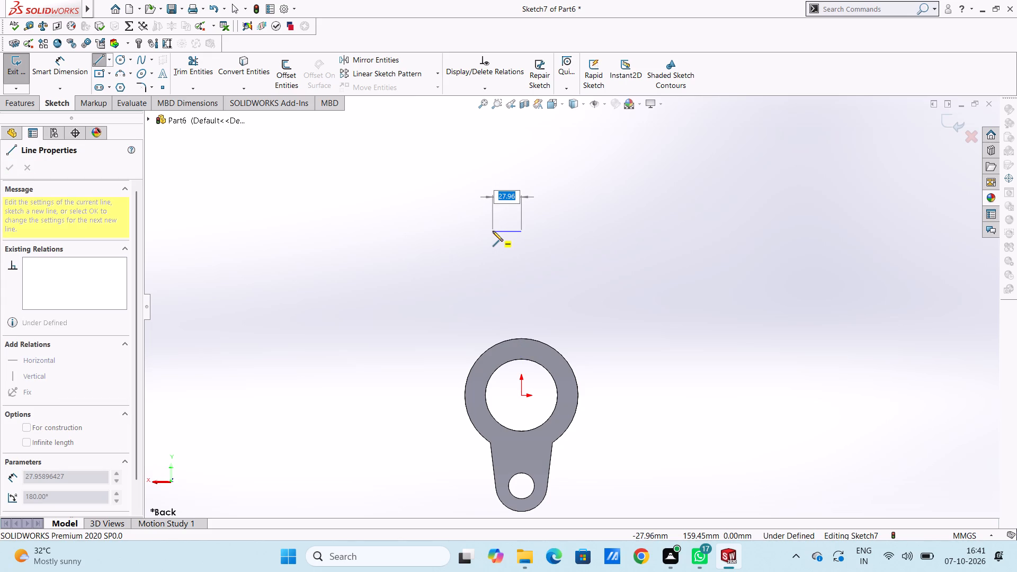
text(28)
key(Return)
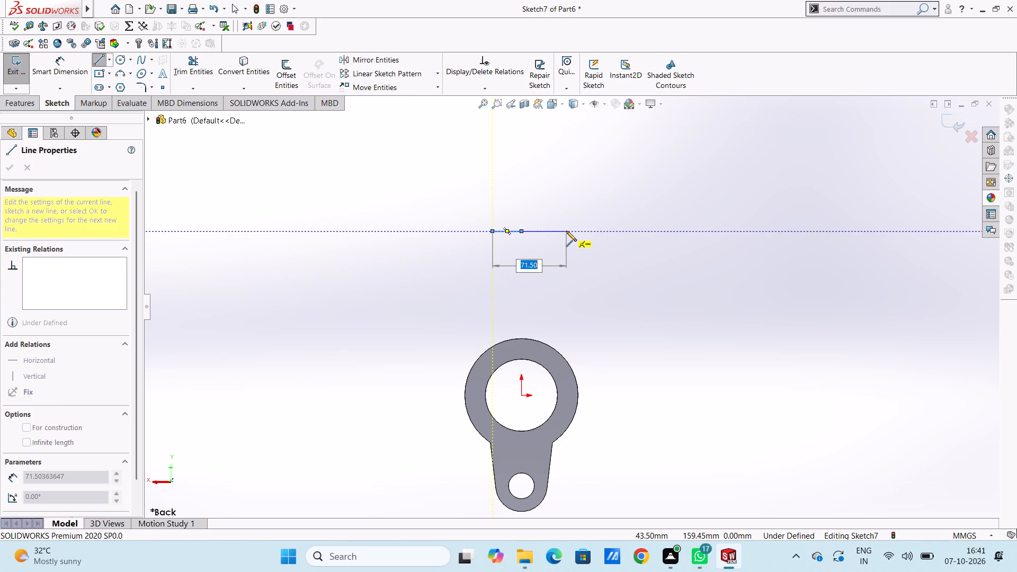
text(56)
key(Return)
key(Escape)
key(Escape)
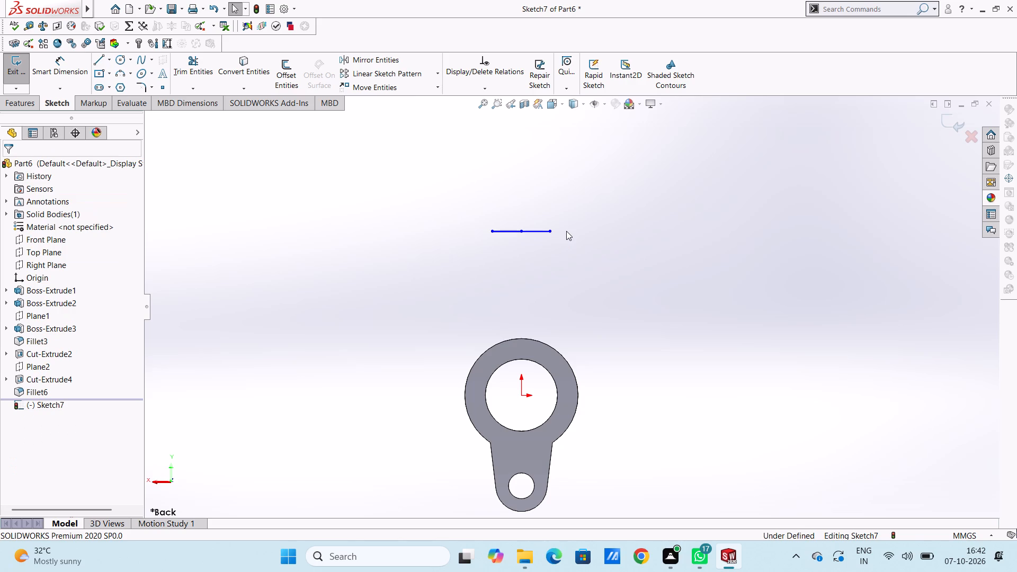
click(499, 233)
key(Delete)
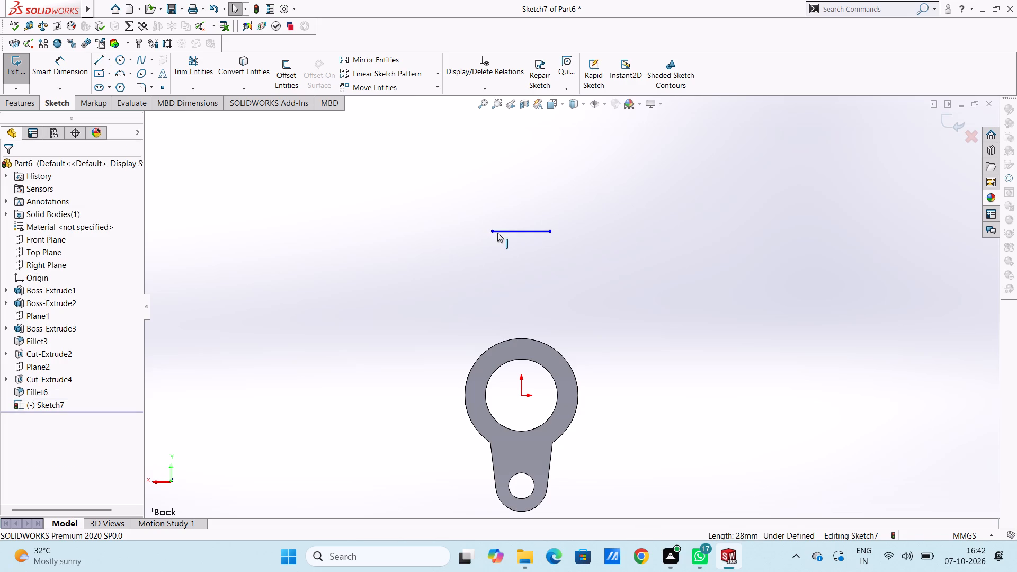
Dimension half of the horizontal line, from one endpoint to its midpoint, as 28 mm.
click(68, 80)
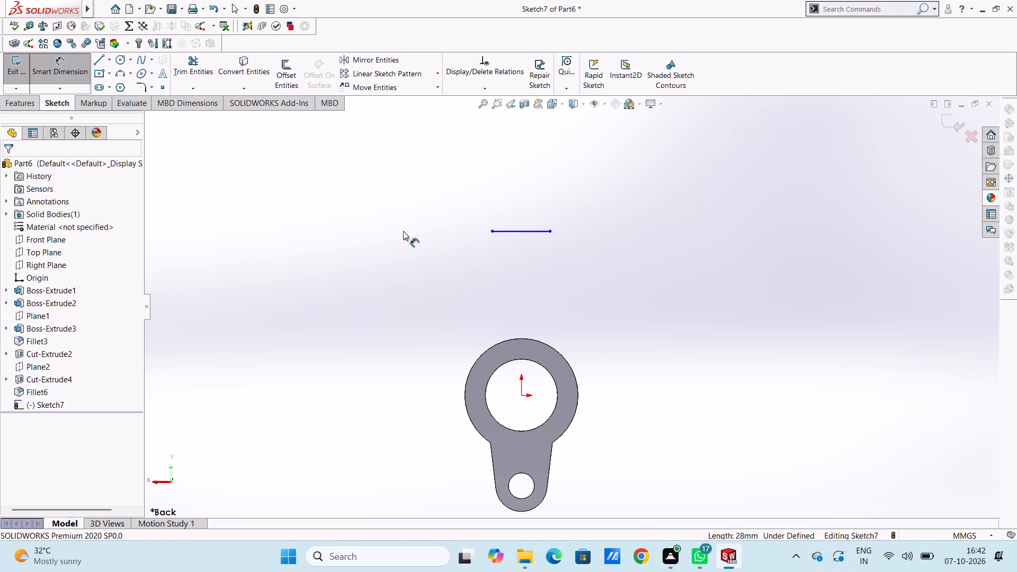
click(495, 234)
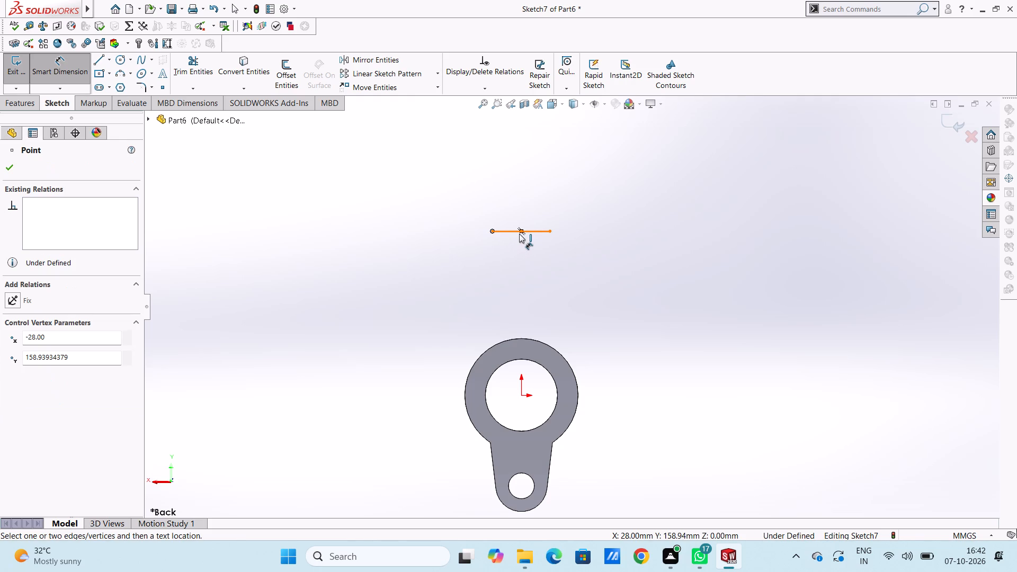
click(521, 233)
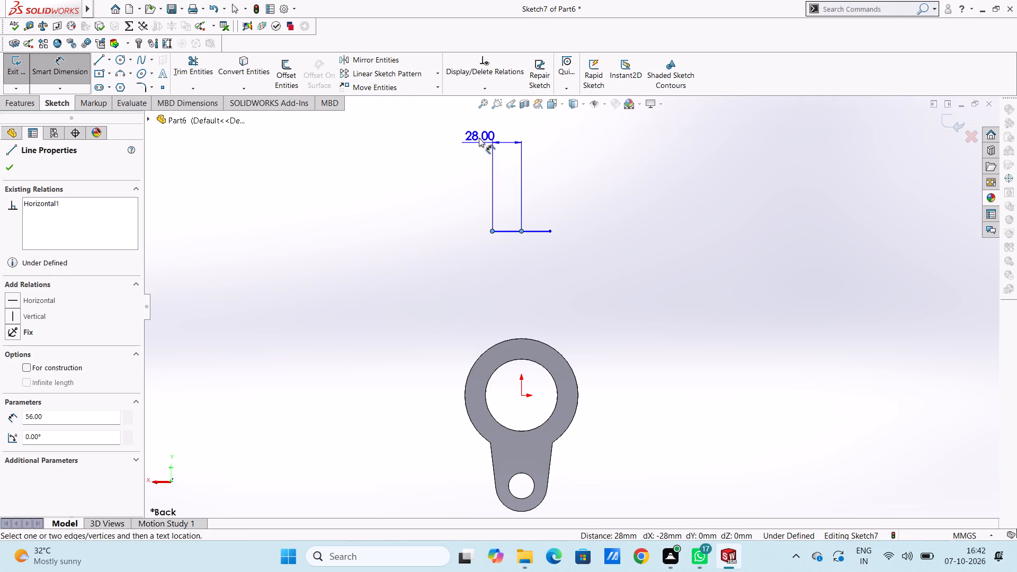
click(425, 141)
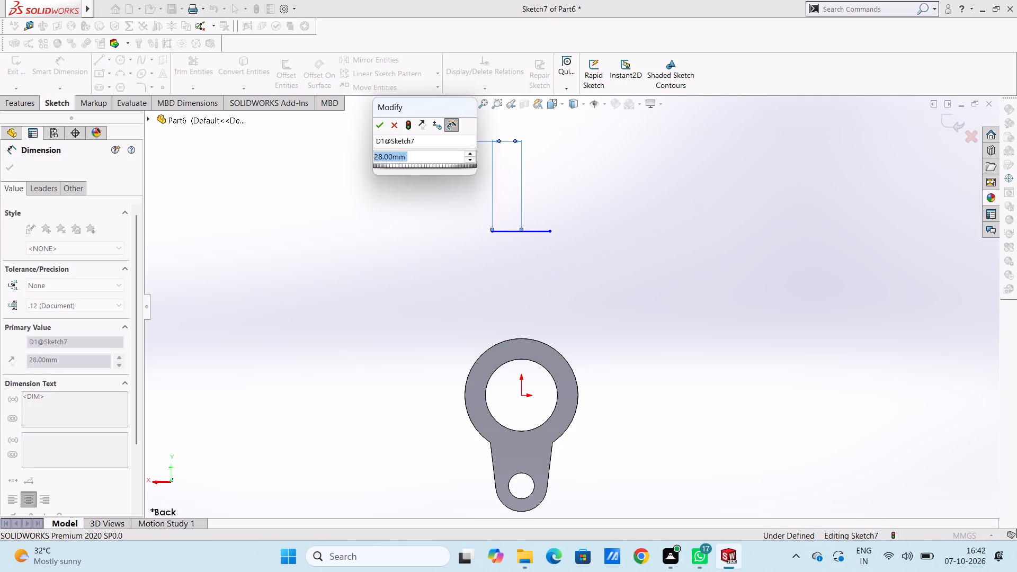
click(380, 128)
click(371, 139)
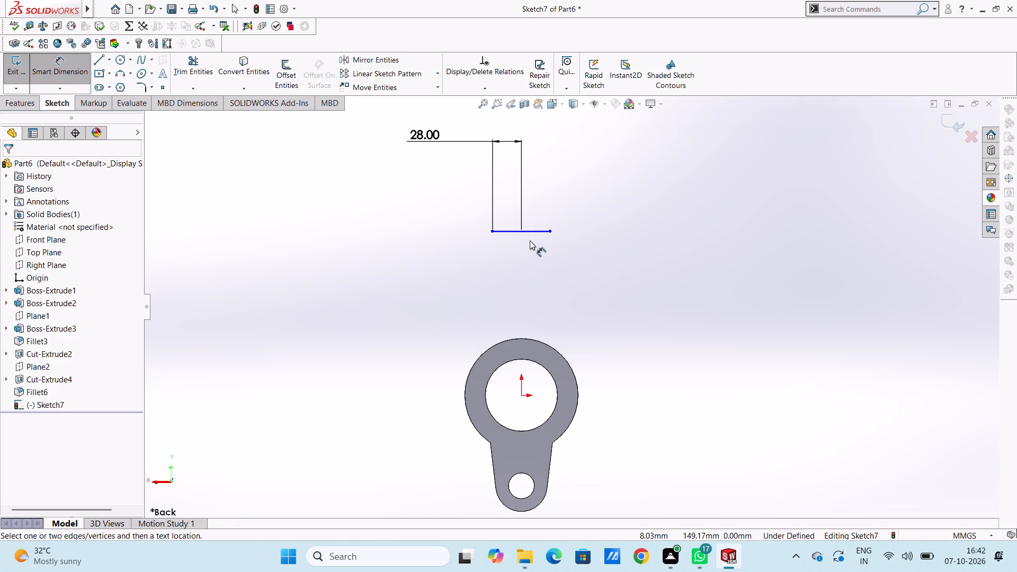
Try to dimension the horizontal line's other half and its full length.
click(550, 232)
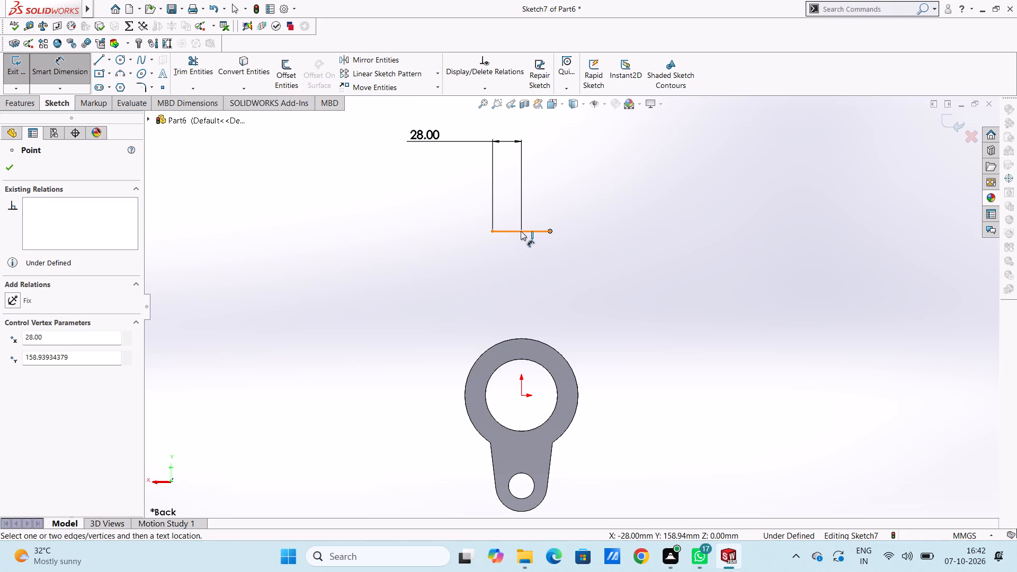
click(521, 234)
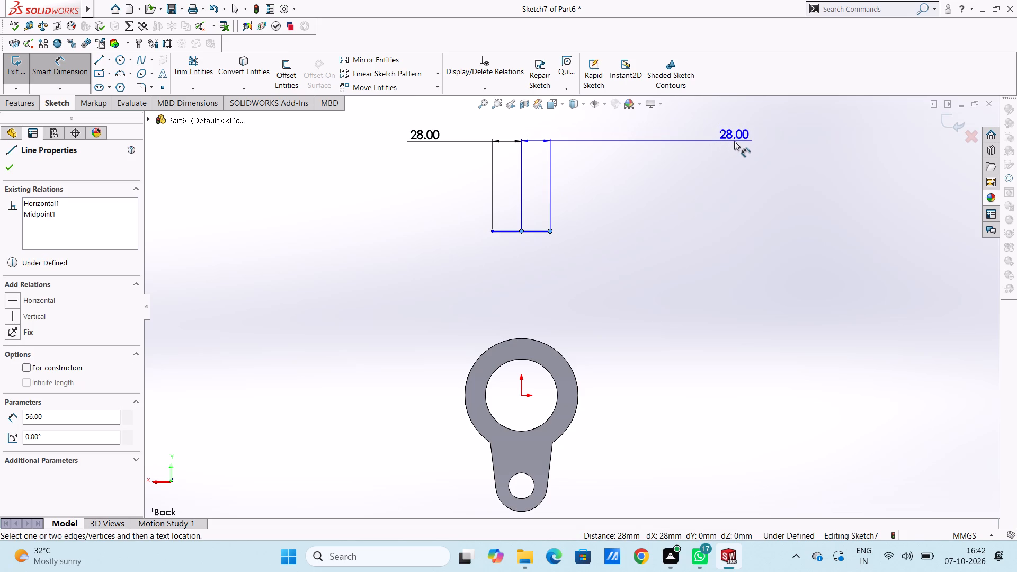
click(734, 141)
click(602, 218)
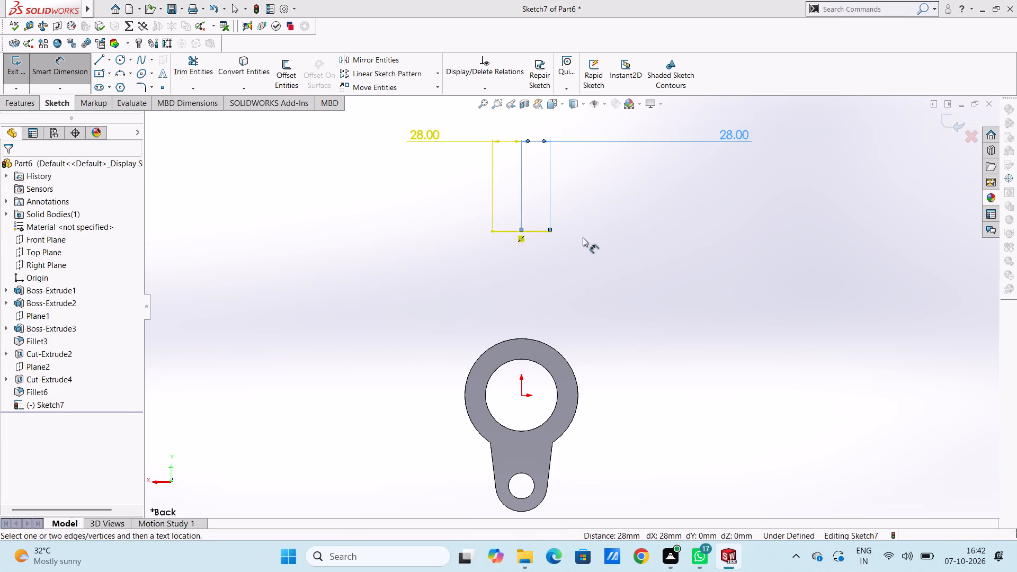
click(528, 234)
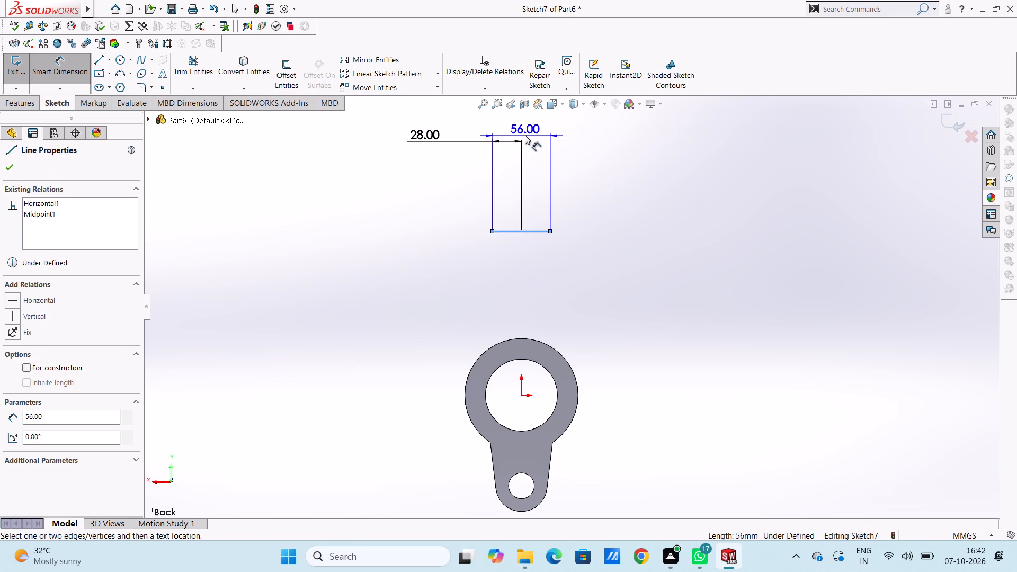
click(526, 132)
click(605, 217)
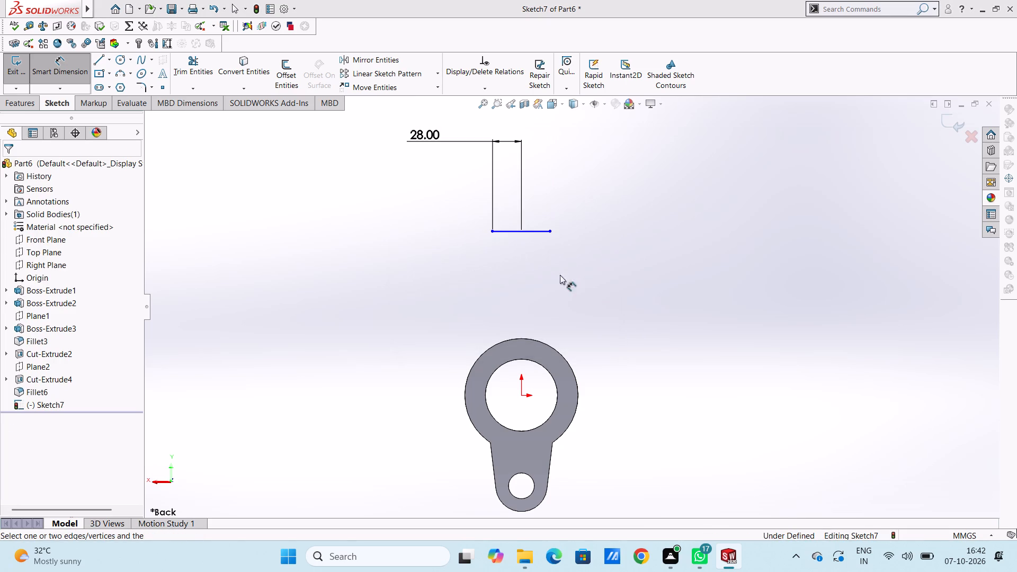
Dimension the horizontal line's height above the origin as 156 mm.
click(522, 394)
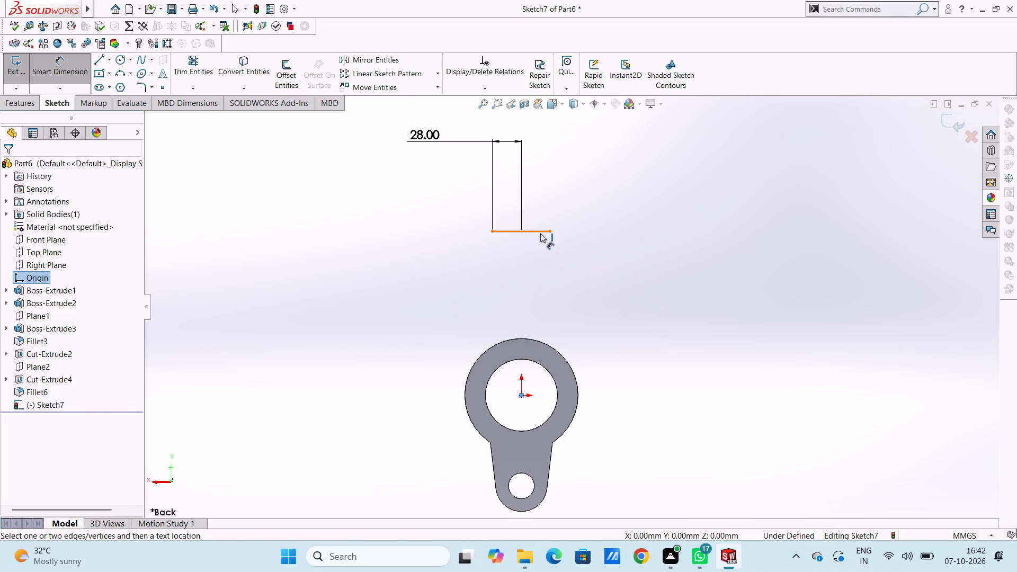
click(540, 233)
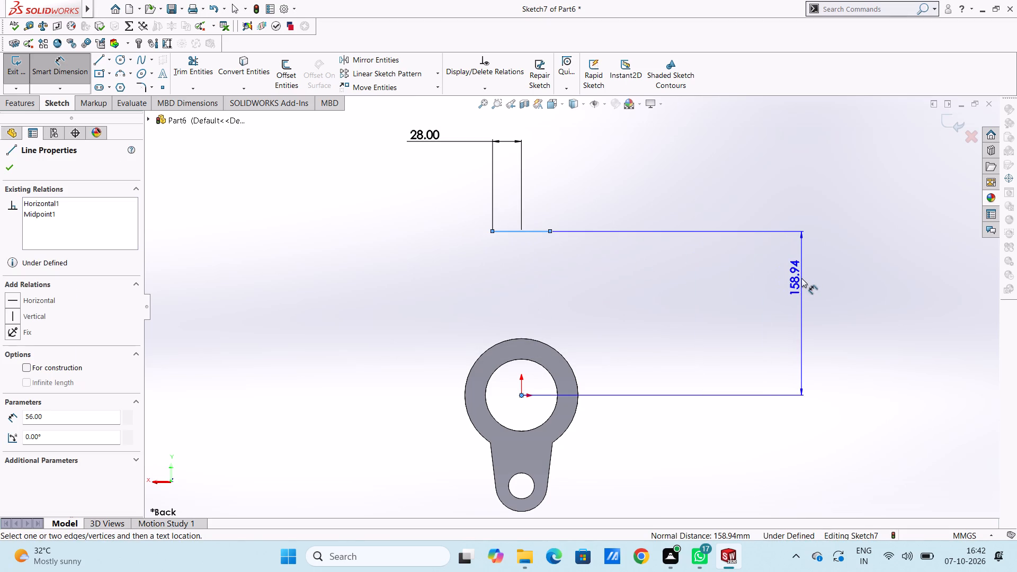
click(801, 278)
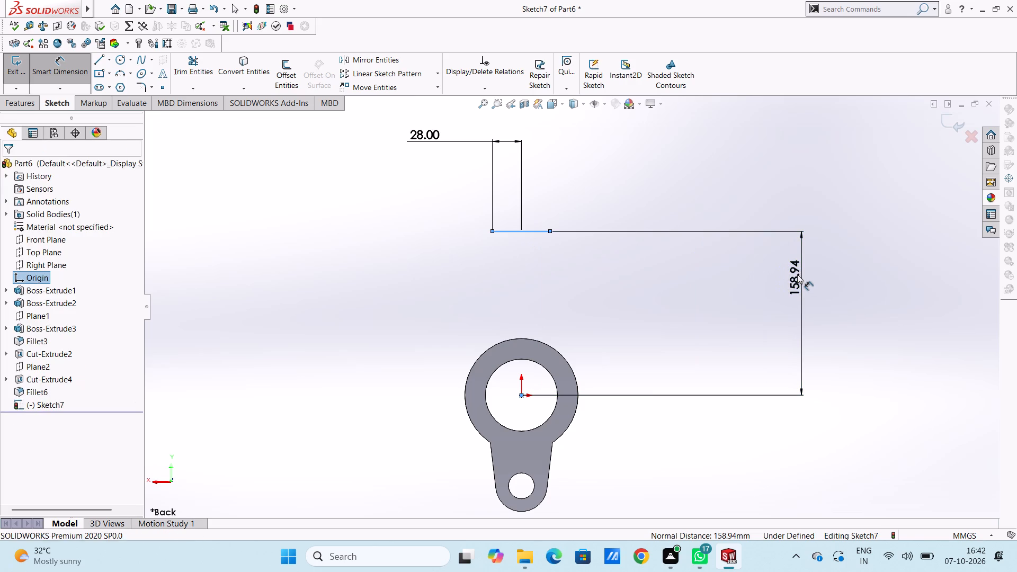
text(156)
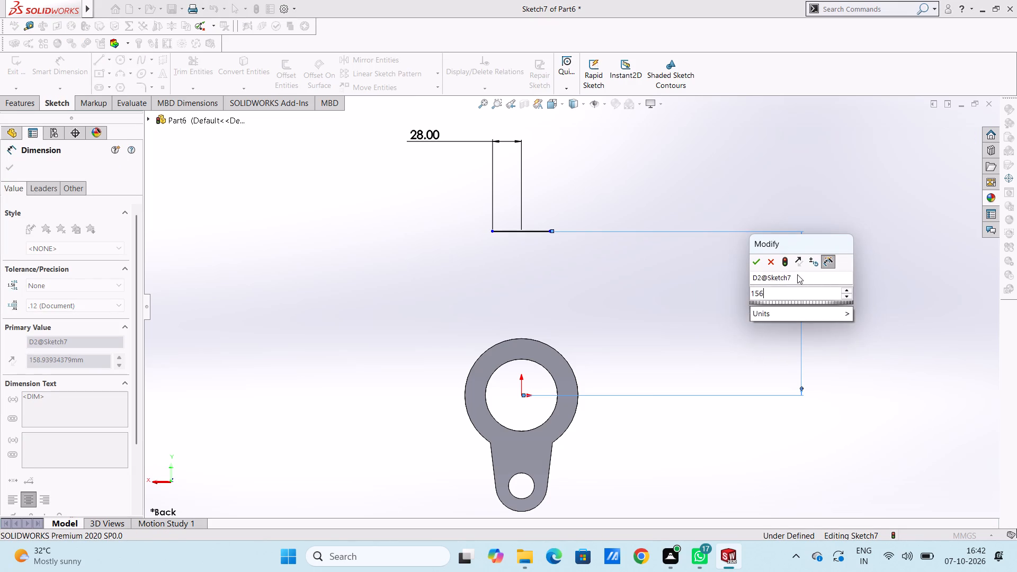
key(Return)
click(475, 306)
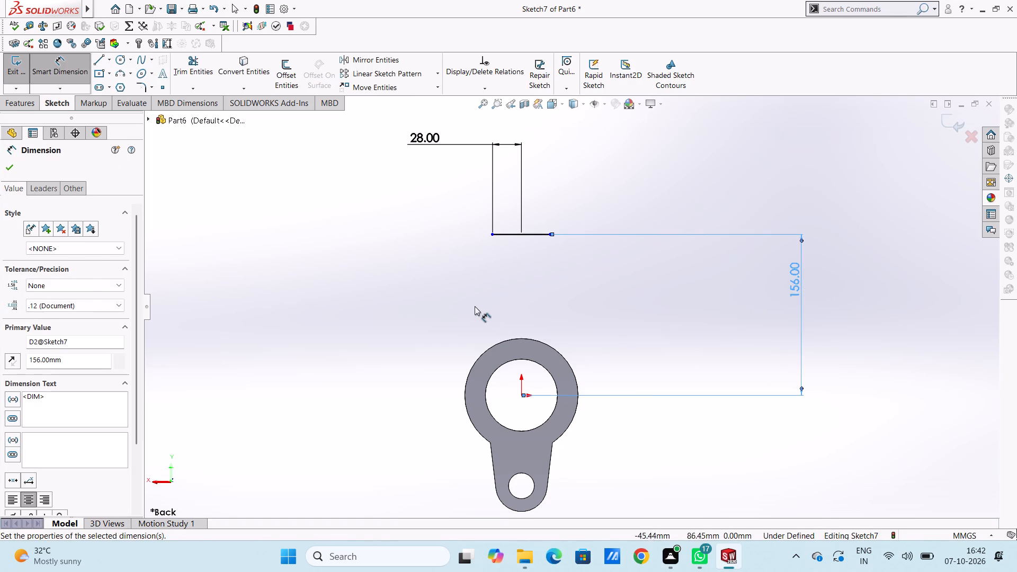
Sketch a corner rectangle 56 mm wide and 116 mm tall from the horizontal line's end down into the cylinder wall.
click(109, 77)
click(102, 87)
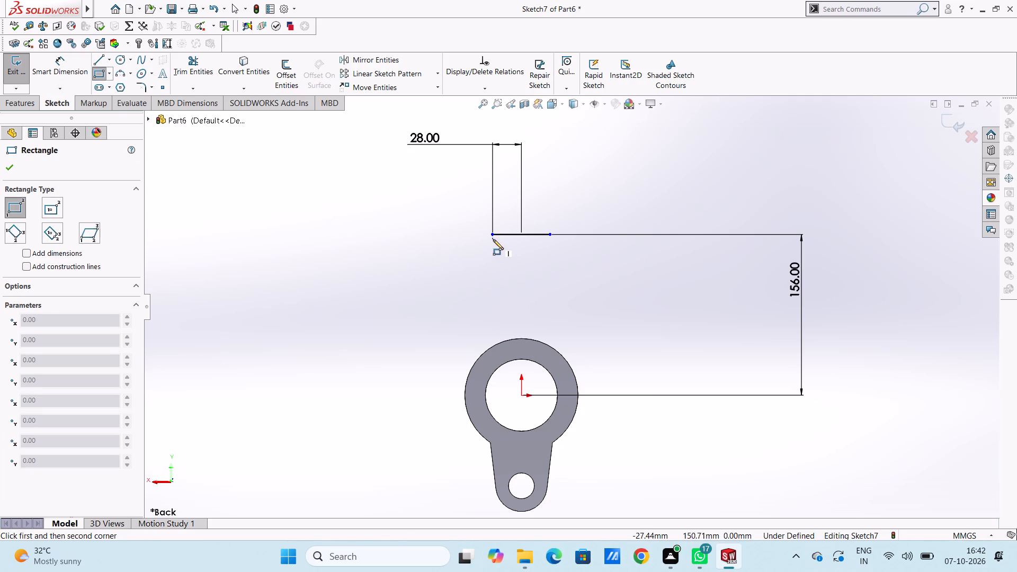
click(492, 237)
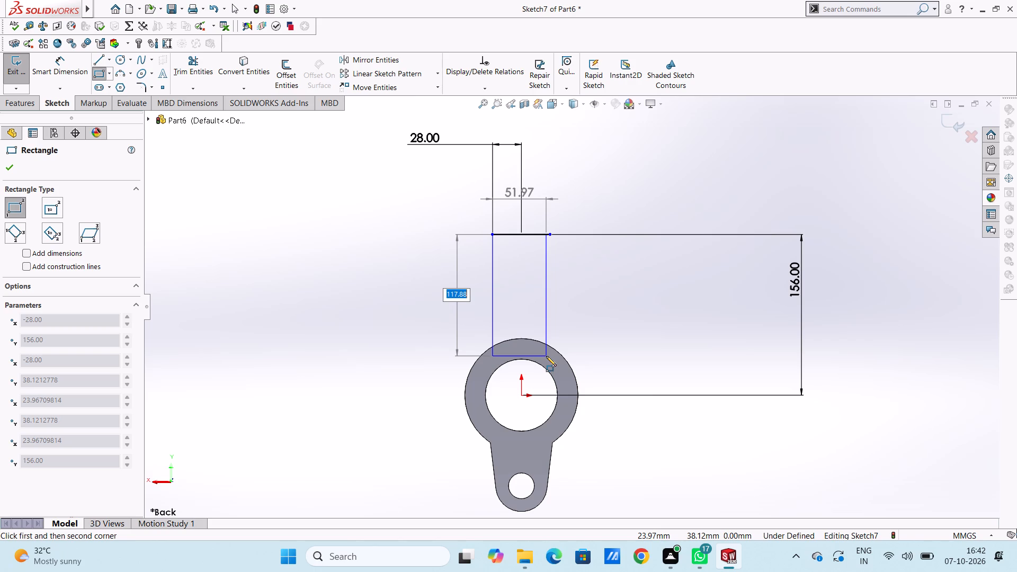
text(11)
key(6)
key(Return)
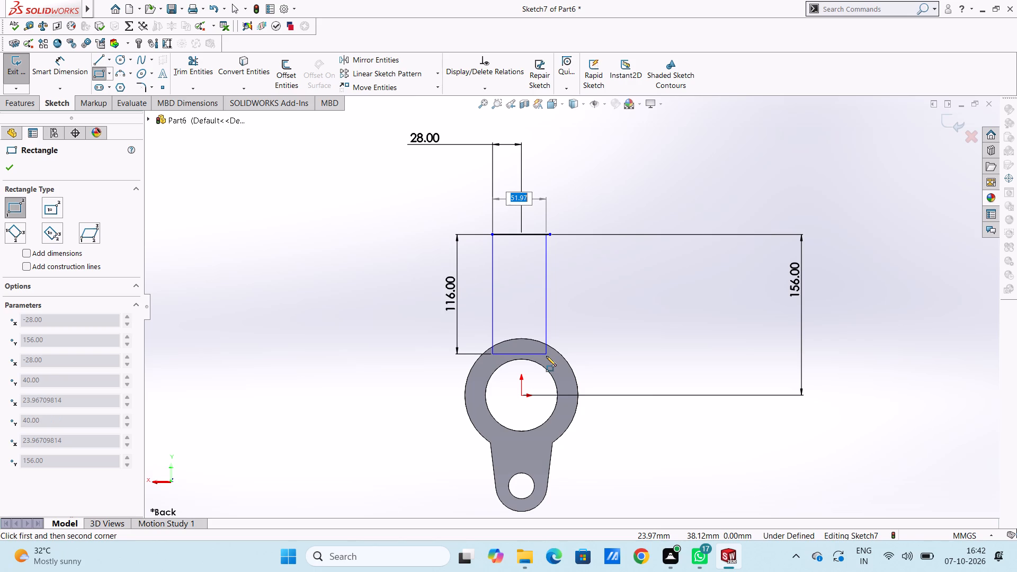
text(56)
key(Return)
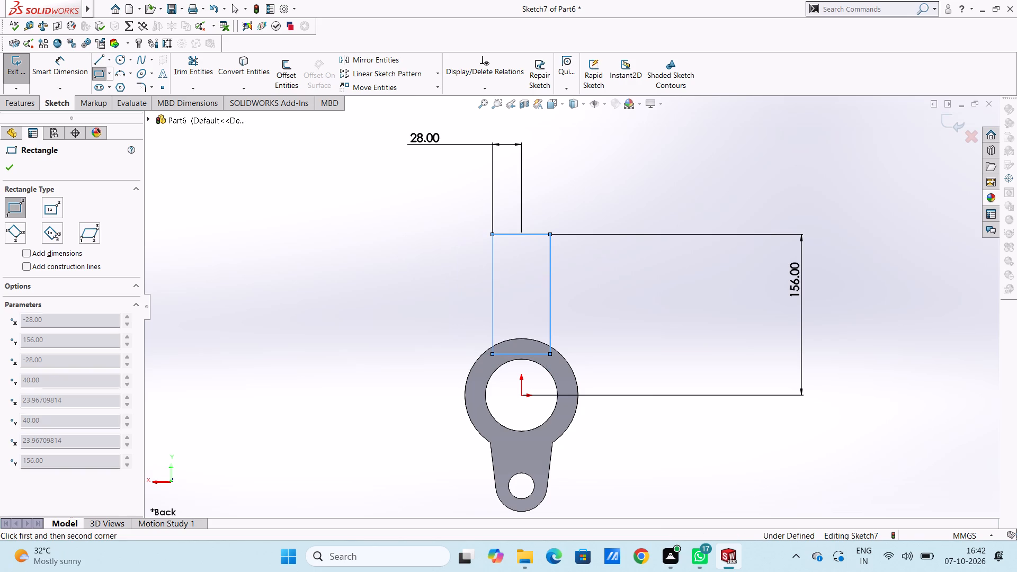
click(381, 287)
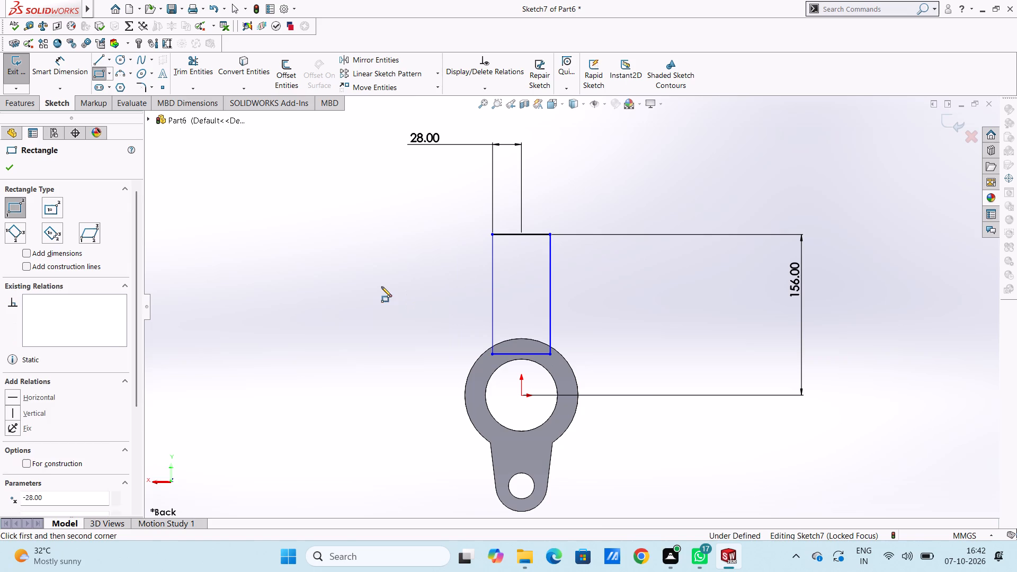
click(315, 290)
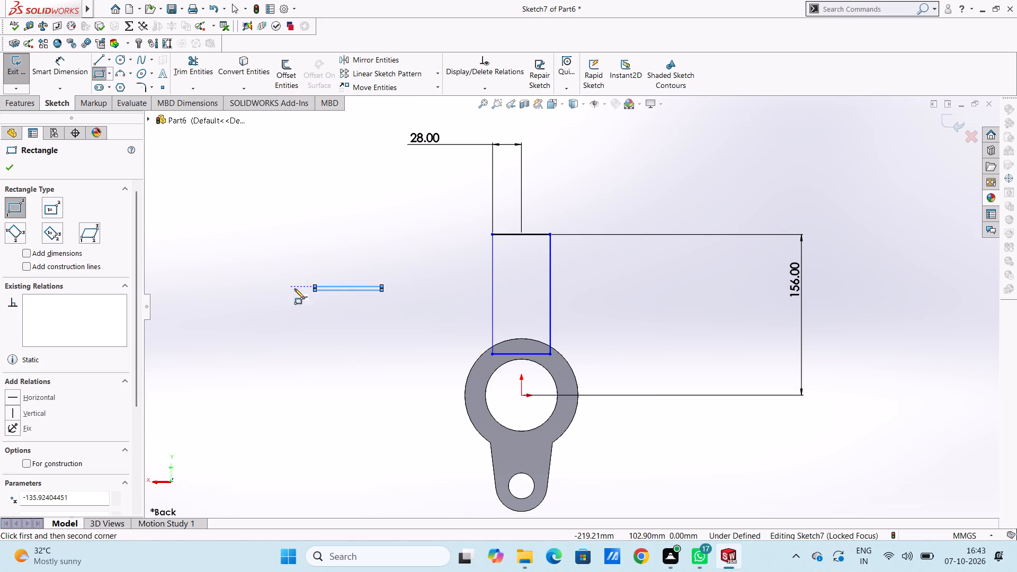
key(Escape)
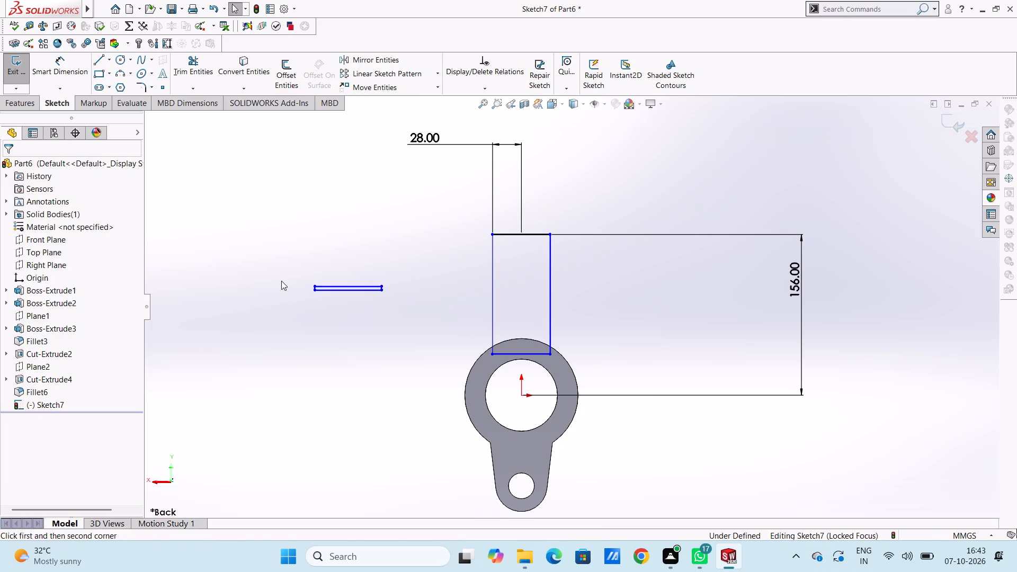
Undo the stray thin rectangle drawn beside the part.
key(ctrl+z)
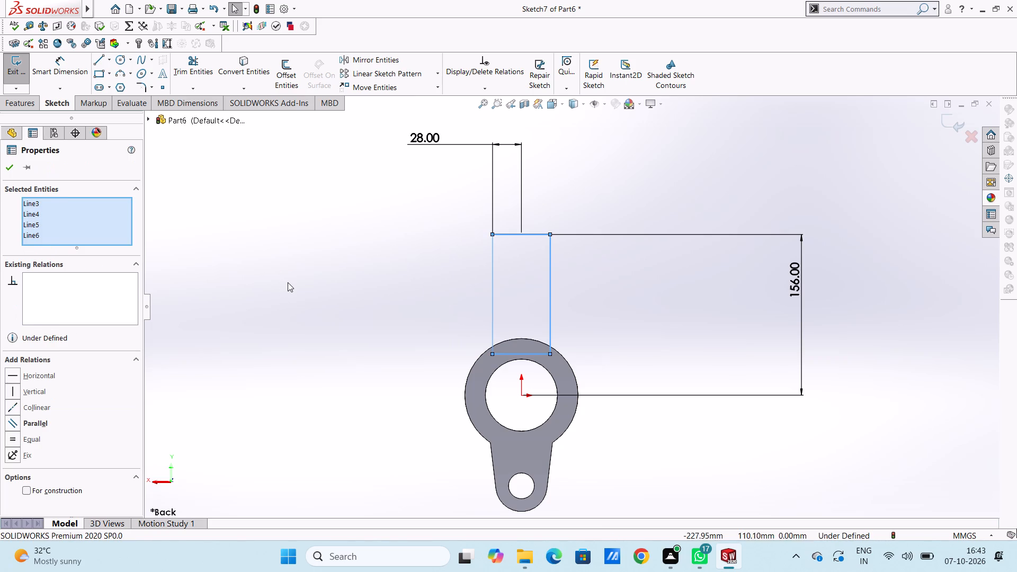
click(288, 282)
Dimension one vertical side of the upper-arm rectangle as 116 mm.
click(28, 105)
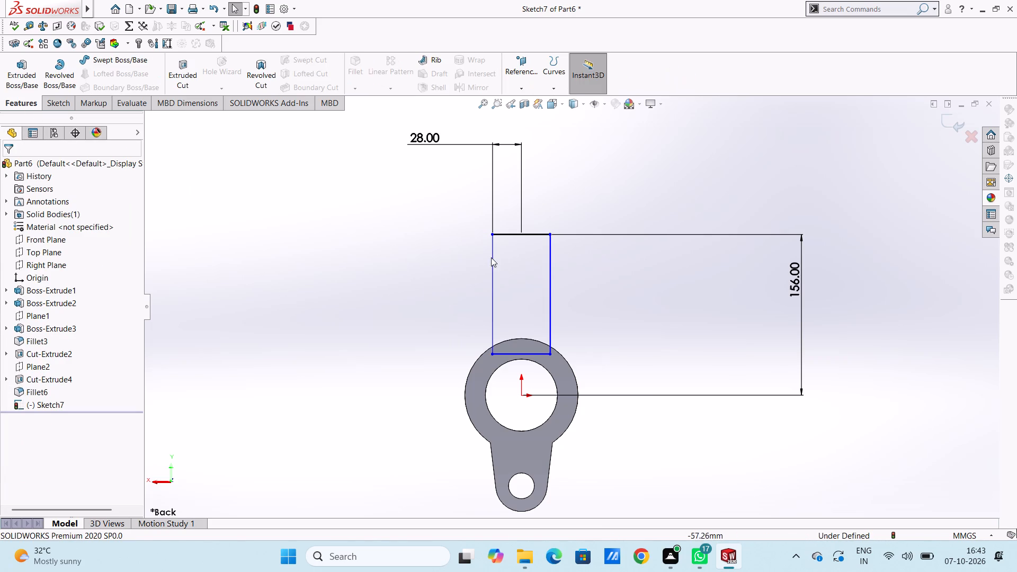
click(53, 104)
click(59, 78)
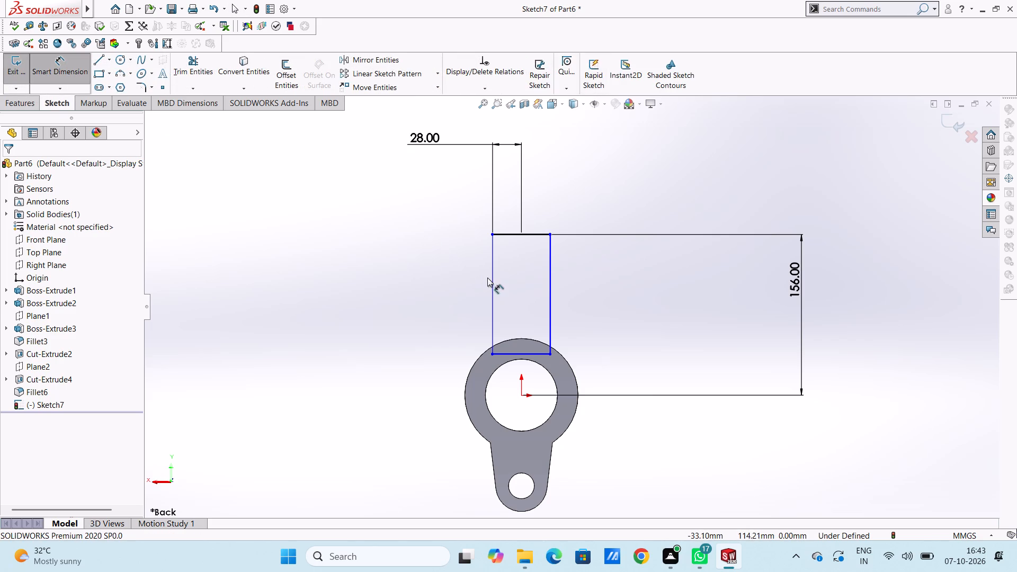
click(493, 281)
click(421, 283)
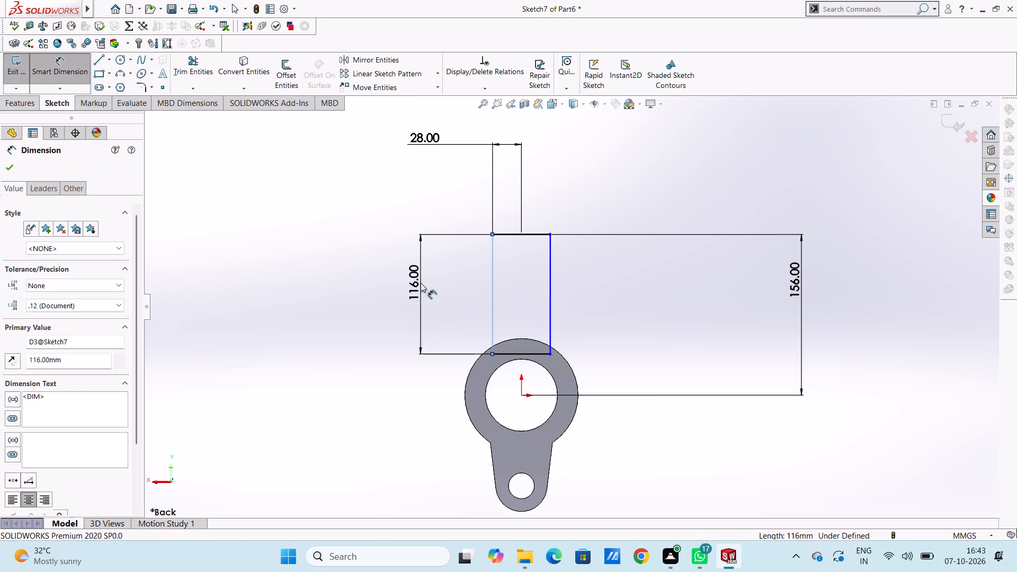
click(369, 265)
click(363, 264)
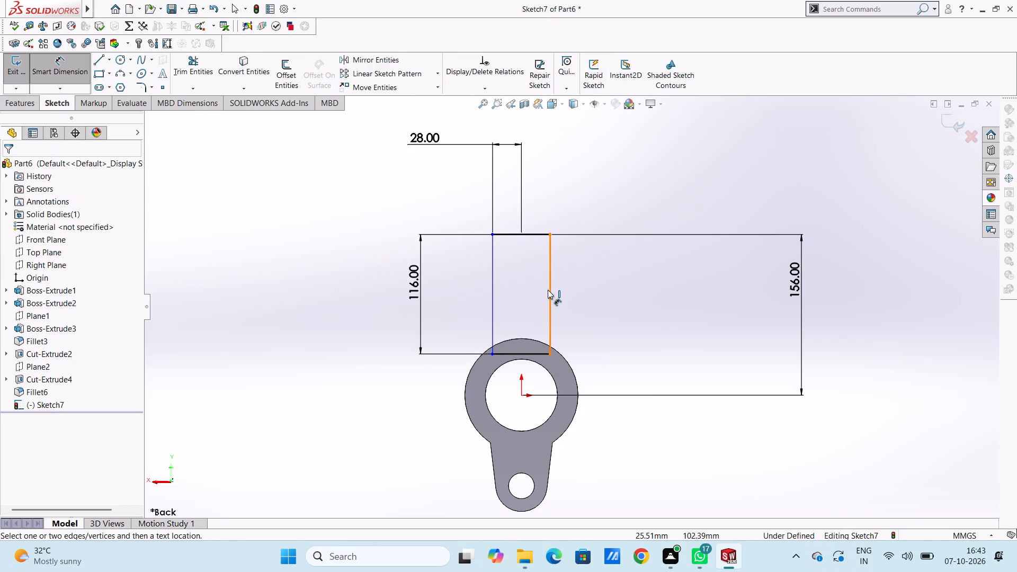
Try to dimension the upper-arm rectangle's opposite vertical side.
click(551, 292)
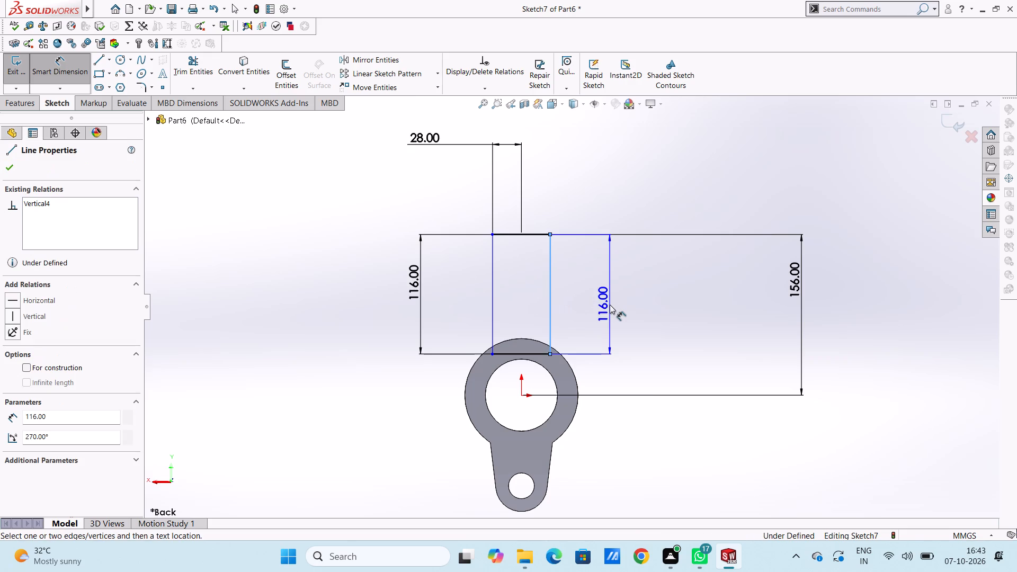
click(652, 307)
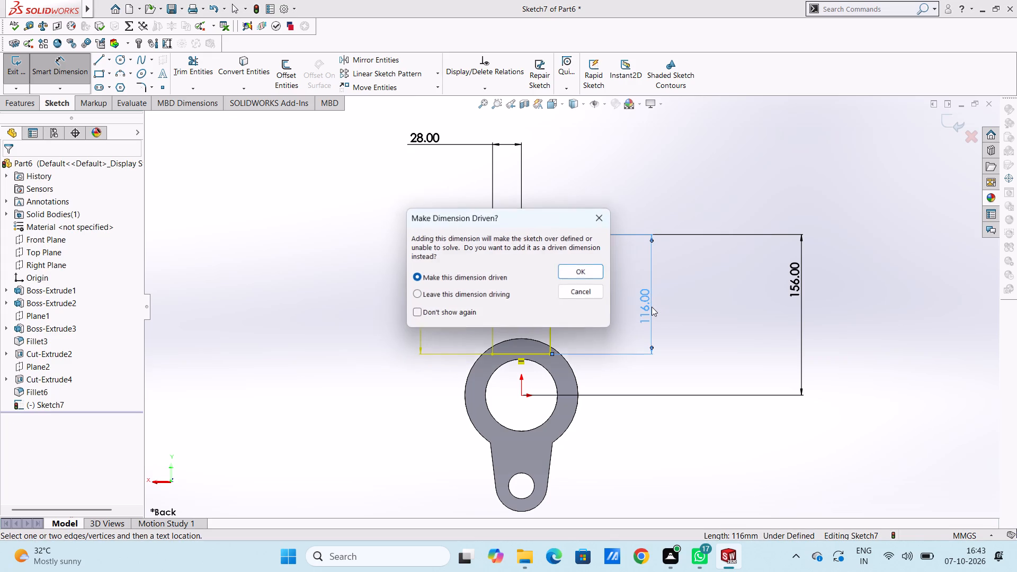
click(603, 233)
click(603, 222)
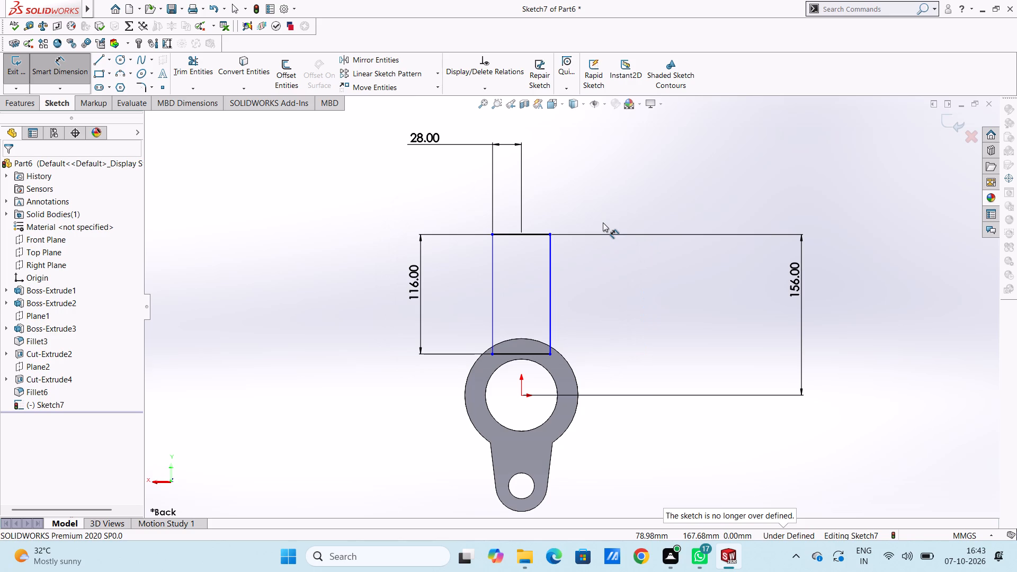
Undo the whole upper-arm sketch, the recess fillet and the recess cut, back to editing the 75 mm circle sketch.
key(ctrl+z)
key(ctrl+z)
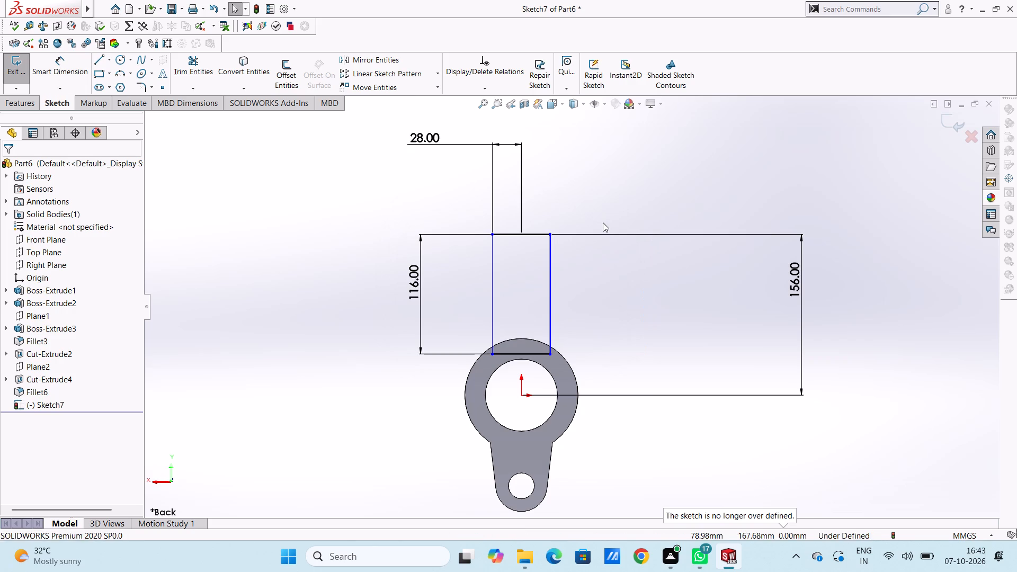
key(ctrl+z)
key(ctrl+z)
key(ctrl+z)
key(ctrl+z)
key(ctrl+z)
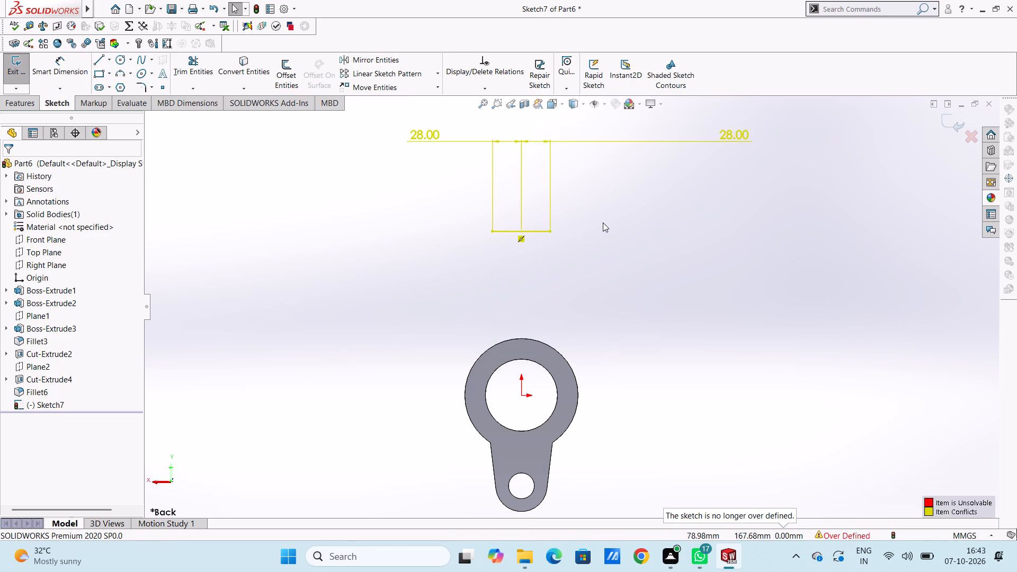
key(ctrl+z)
key(ctrl+z)
key(ctrl+z)
key(ctrl+z)
key(ctrl+z)
key(ctrl+z)
key(ctrl+z)
key(ctrl+z)
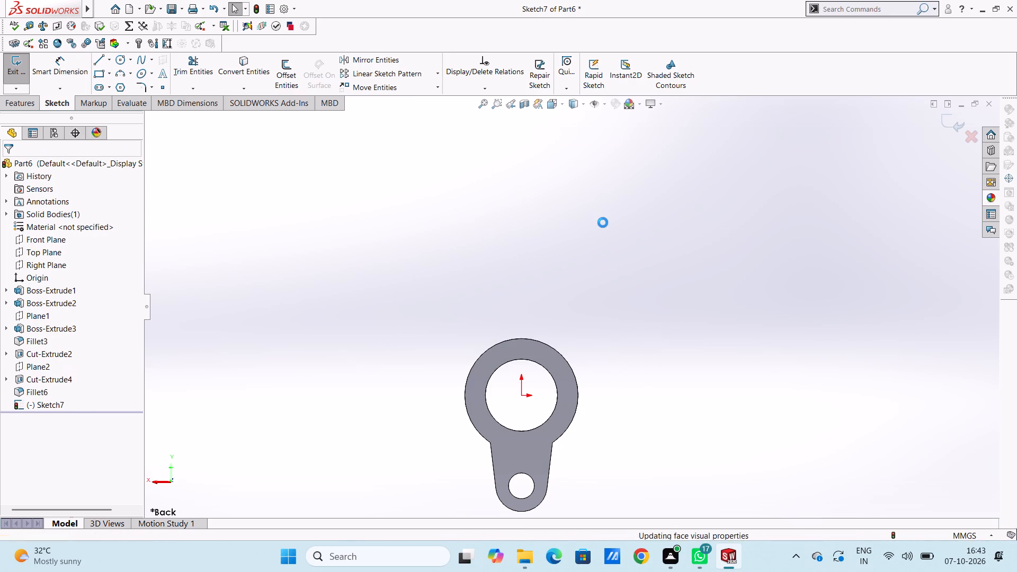
key(ctrl+z)
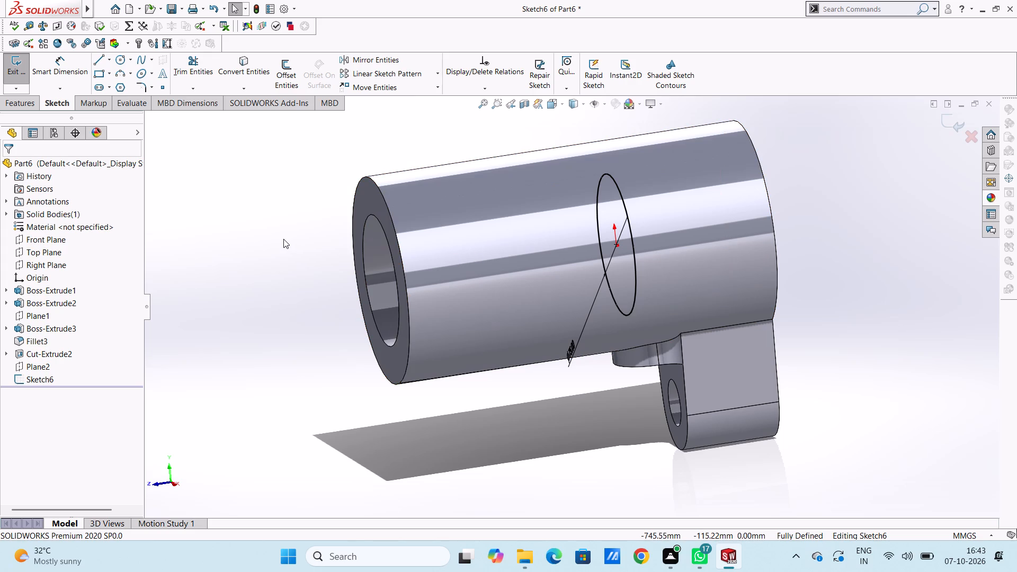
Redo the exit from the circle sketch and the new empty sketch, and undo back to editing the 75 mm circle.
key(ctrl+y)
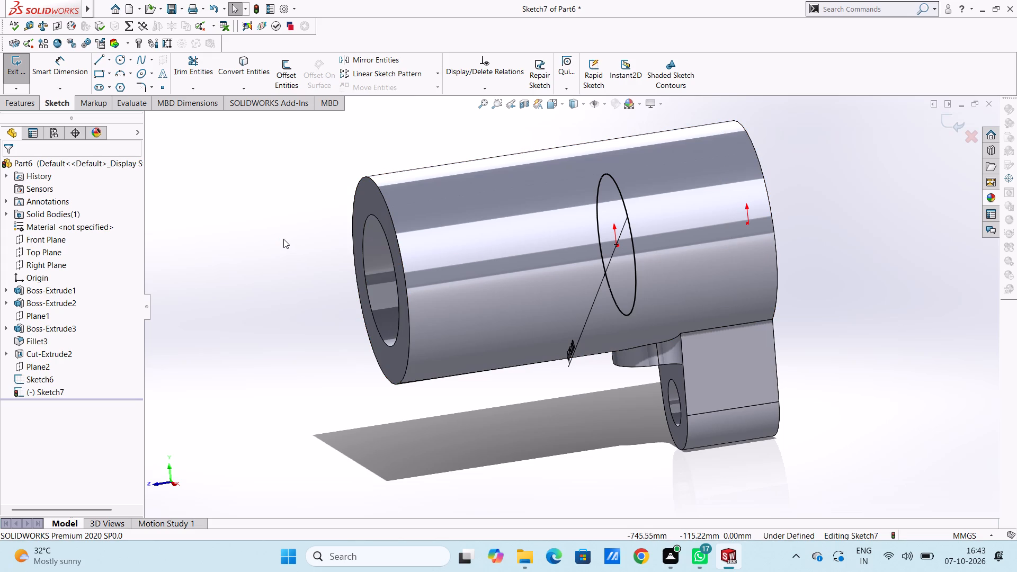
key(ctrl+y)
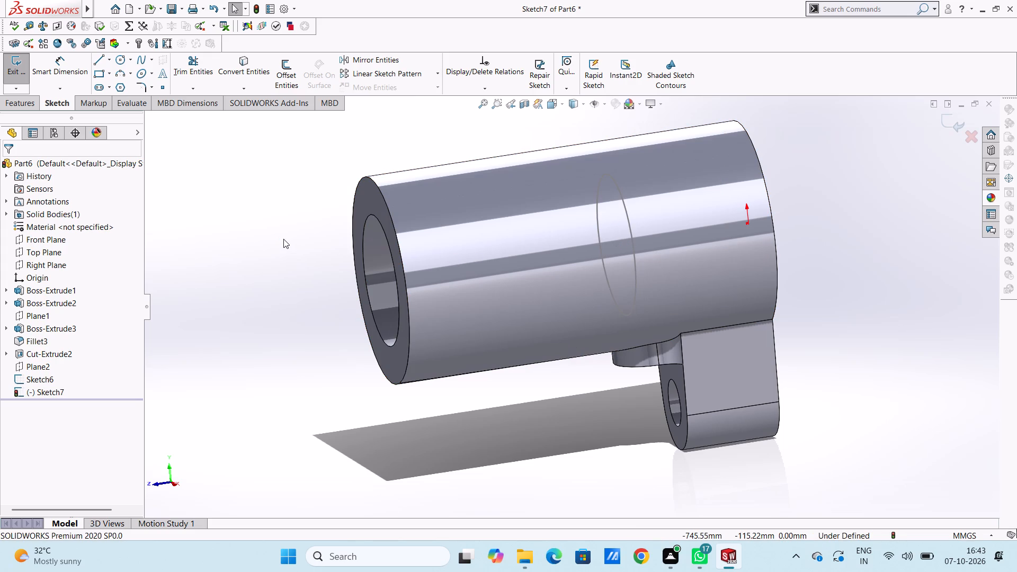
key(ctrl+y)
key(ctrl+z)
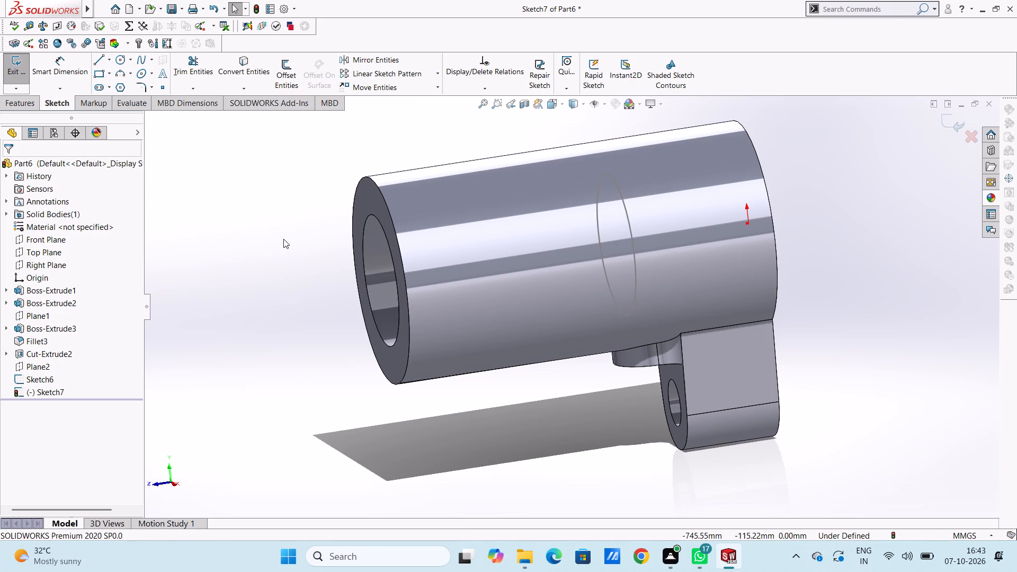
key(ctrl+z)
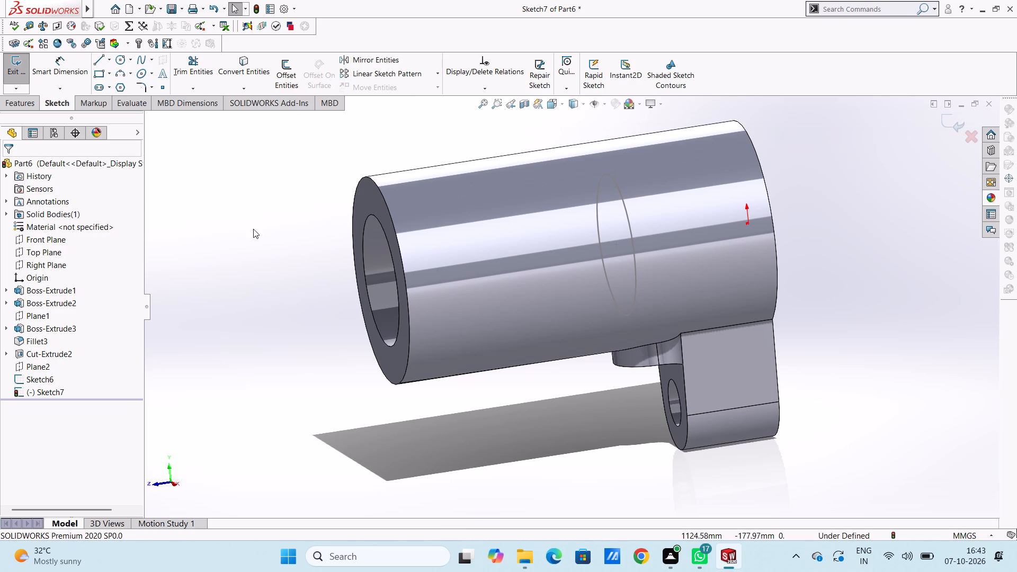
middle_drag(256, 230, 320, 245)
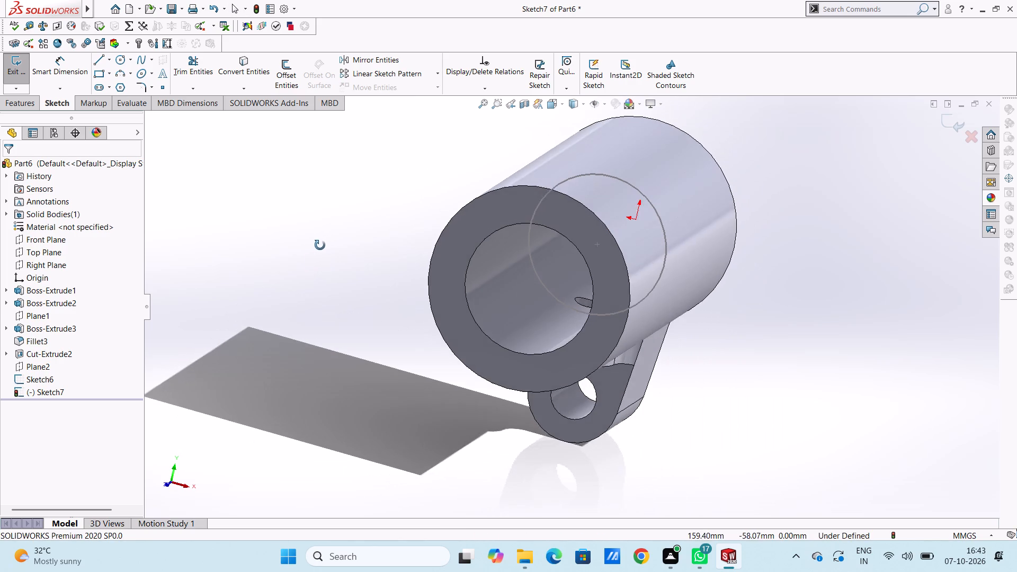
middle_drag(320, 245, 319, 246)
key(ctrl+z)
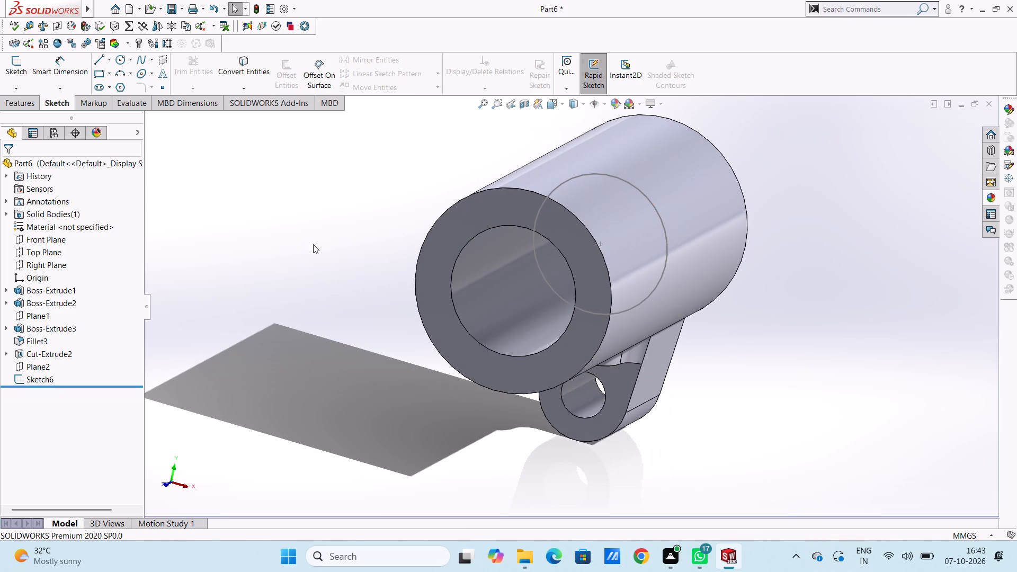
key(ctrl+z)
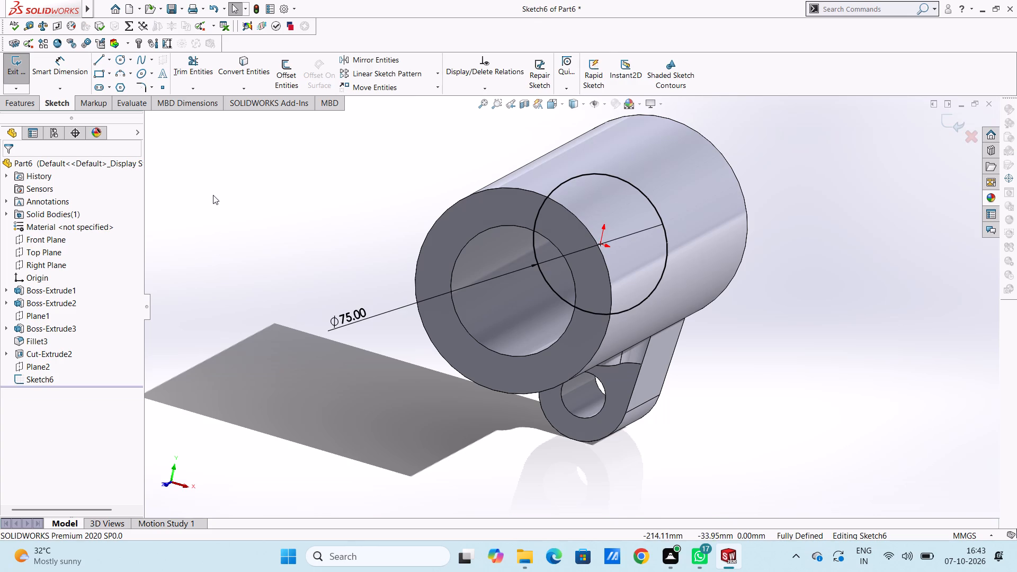
Cut-extrude the 75 mm circle 80 mm blind inside the bore, with the cut direction reversed.
click(38, 104)
click(30, 76)
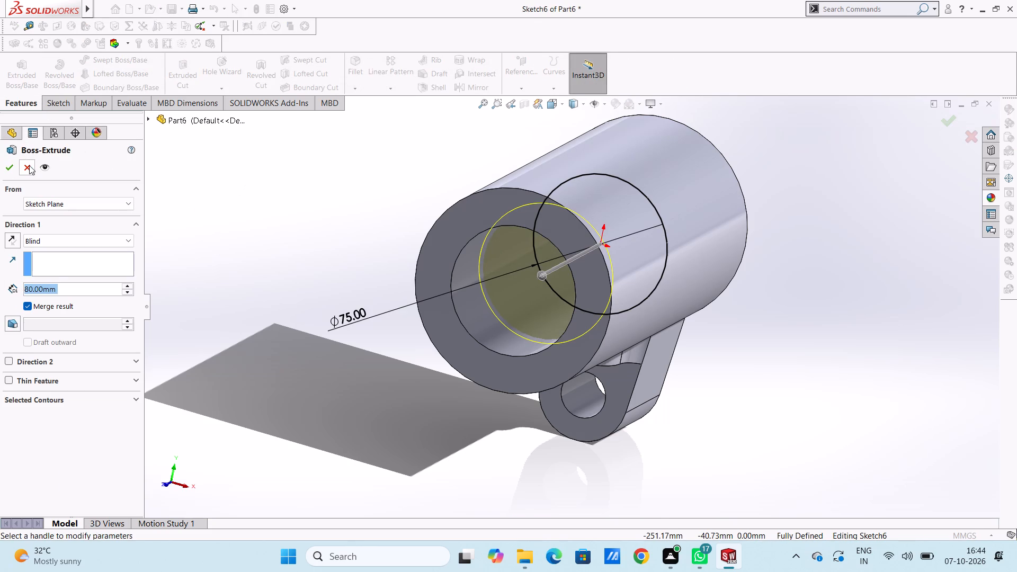
click(30, 165)
click(180, 76)
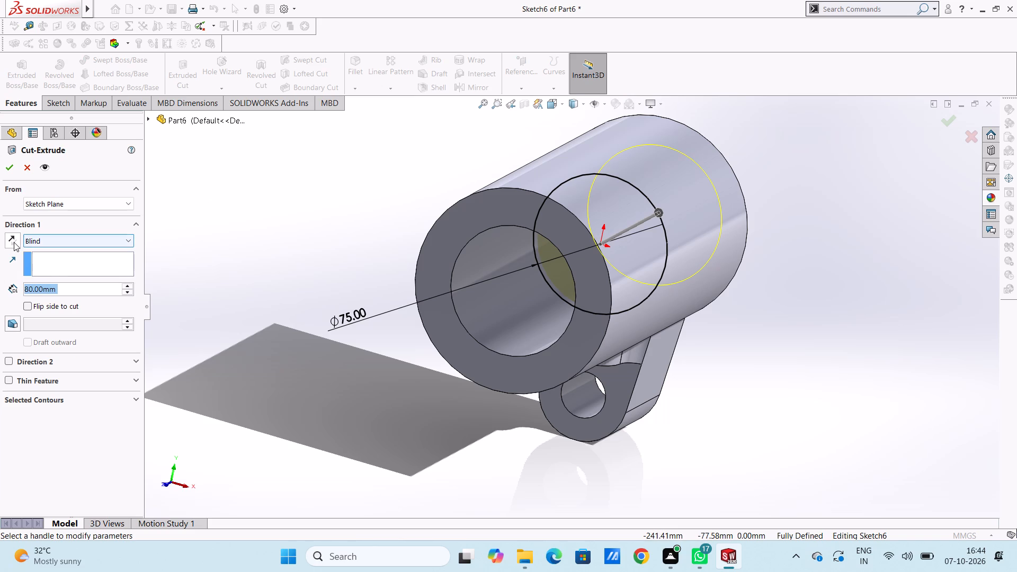
click(14, 242)
click(10, 170)
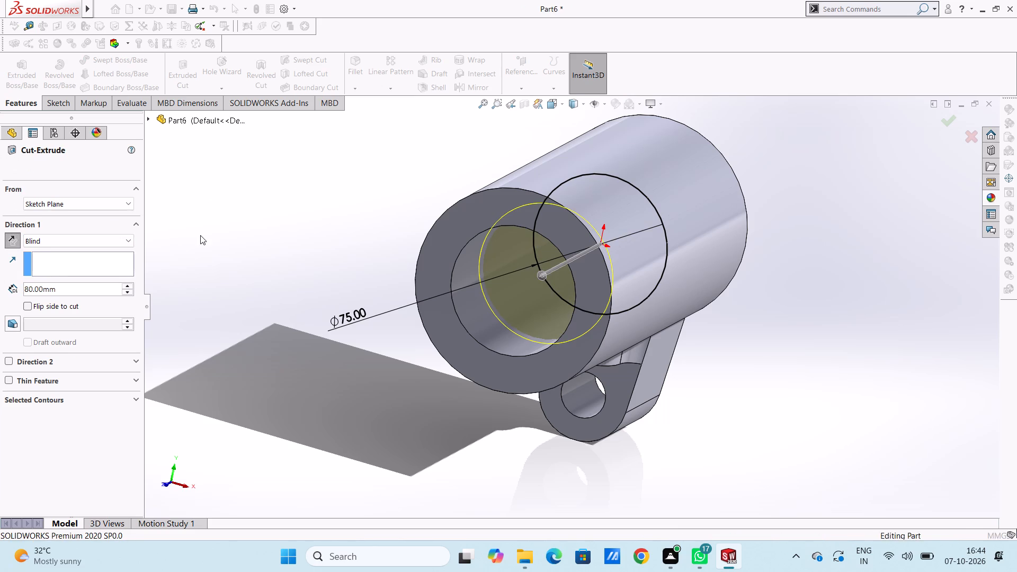
click(200, 235)
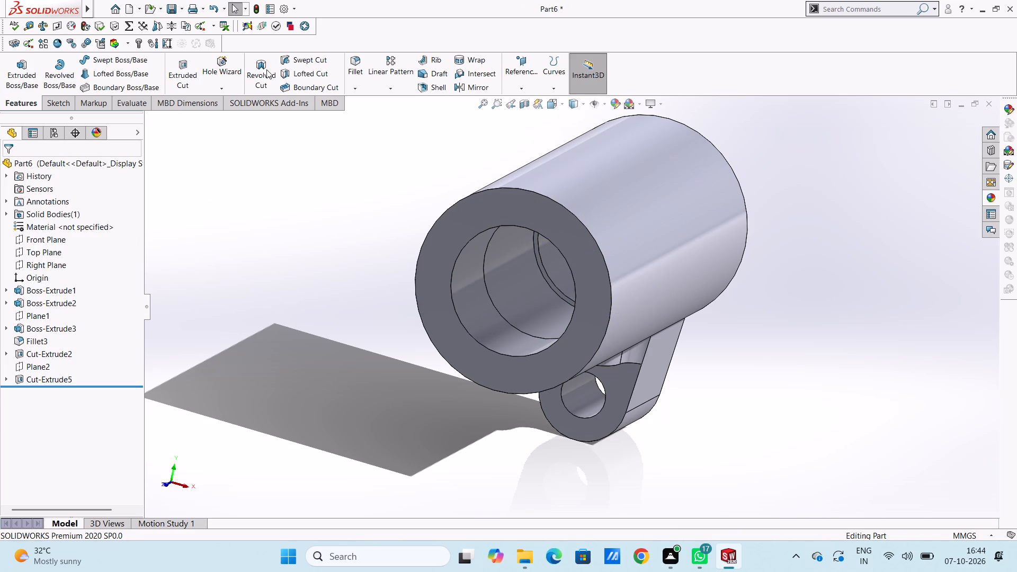
Apply a 5 mm symmetric fillet to the circular edges at both ends of the 75 mm recess.
click(351, 68)
scroll(529, 261, down, 4)
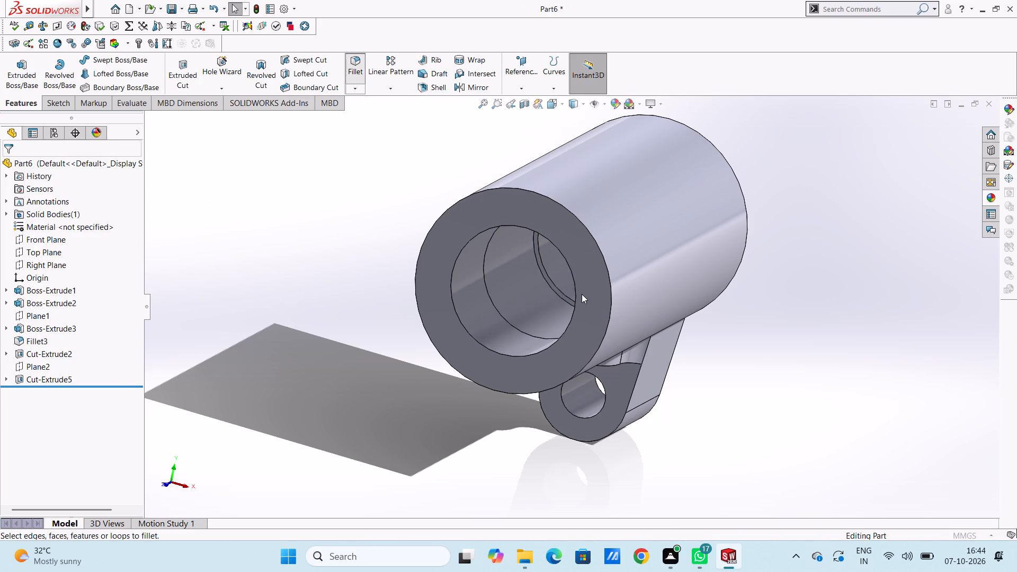
scroll(582, 294, down, 5)
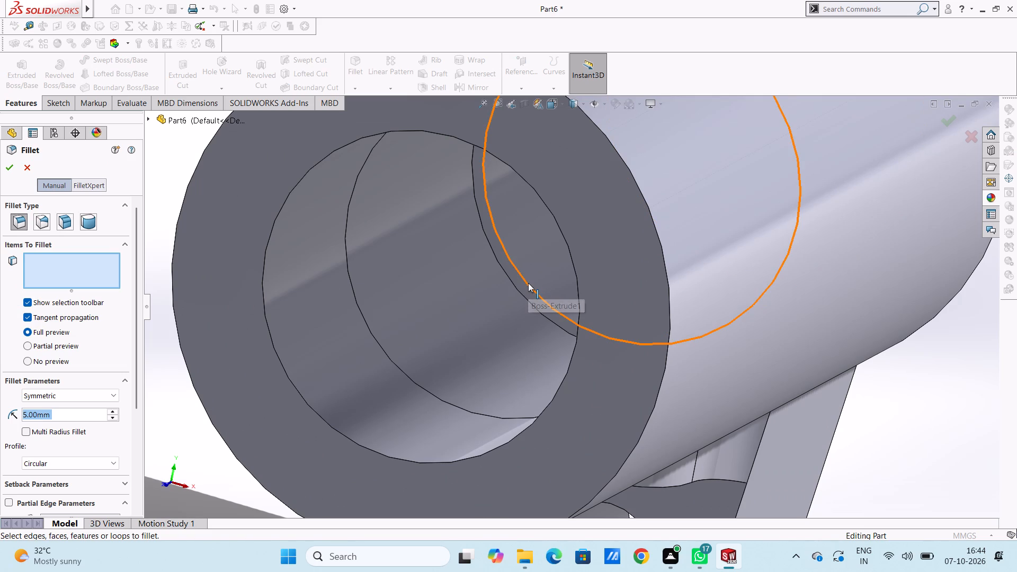
click(528, 283)
scroll(502, 291, up, 9)
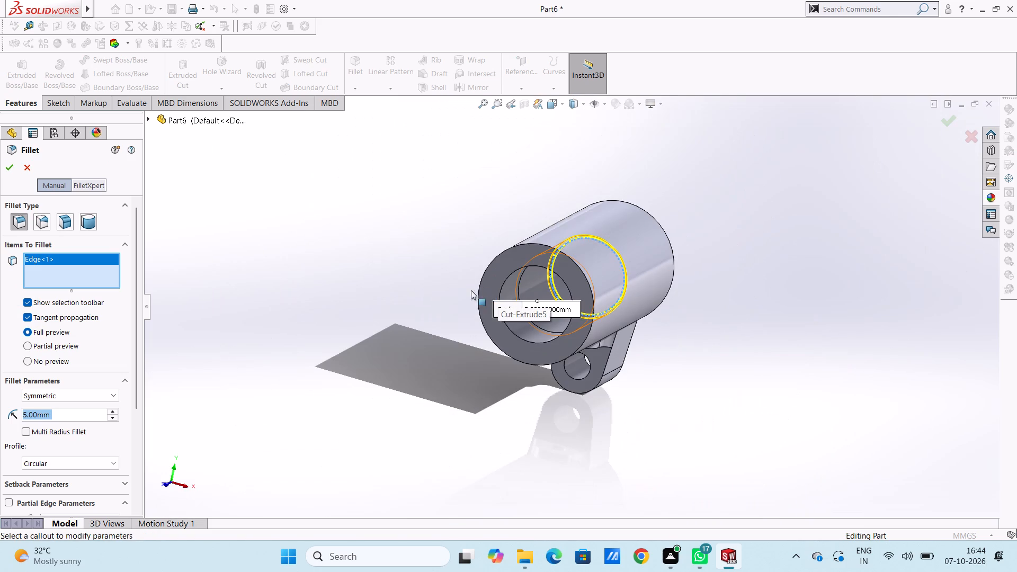
middle_drag(456, 307, 374, 254)
middle_drag(418, 275, 310, 293)
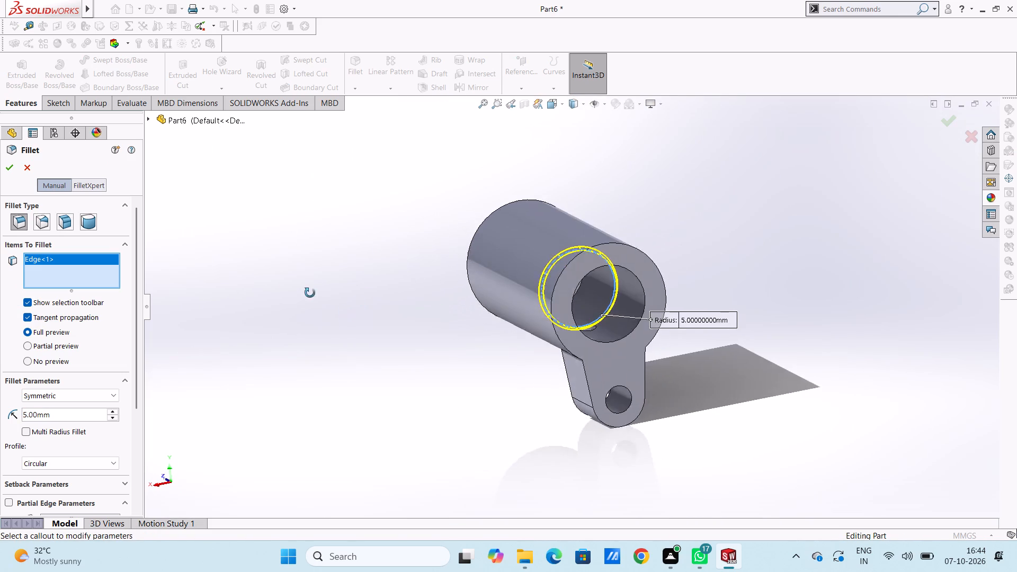
middle_drag(310, 293, 340, 295)
scroll(627, 301, down, 4)
scroll(567, 294, down, 10)
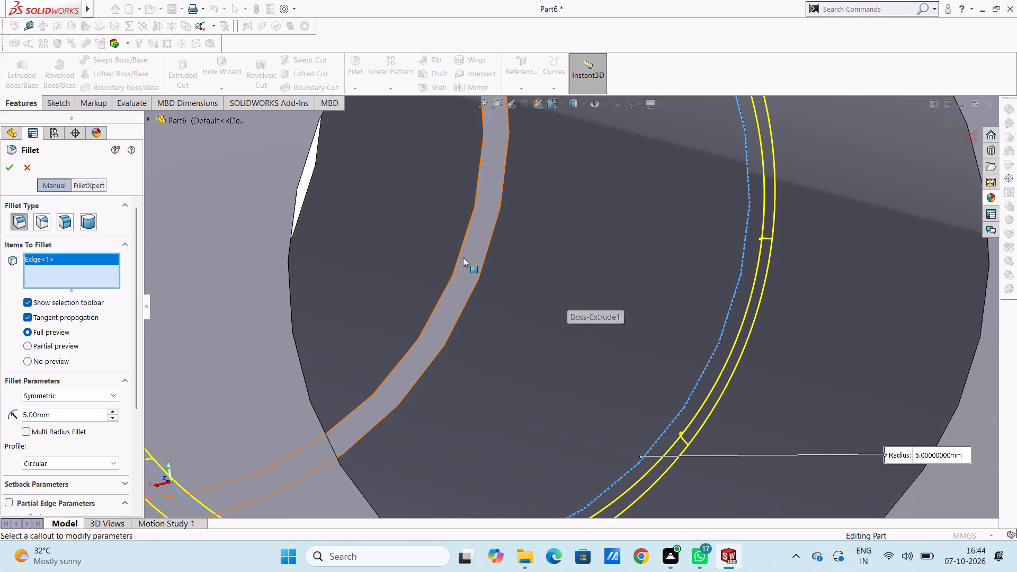
click(460, 256)
scroll(460, 256, up, 9)
click(16, 172)
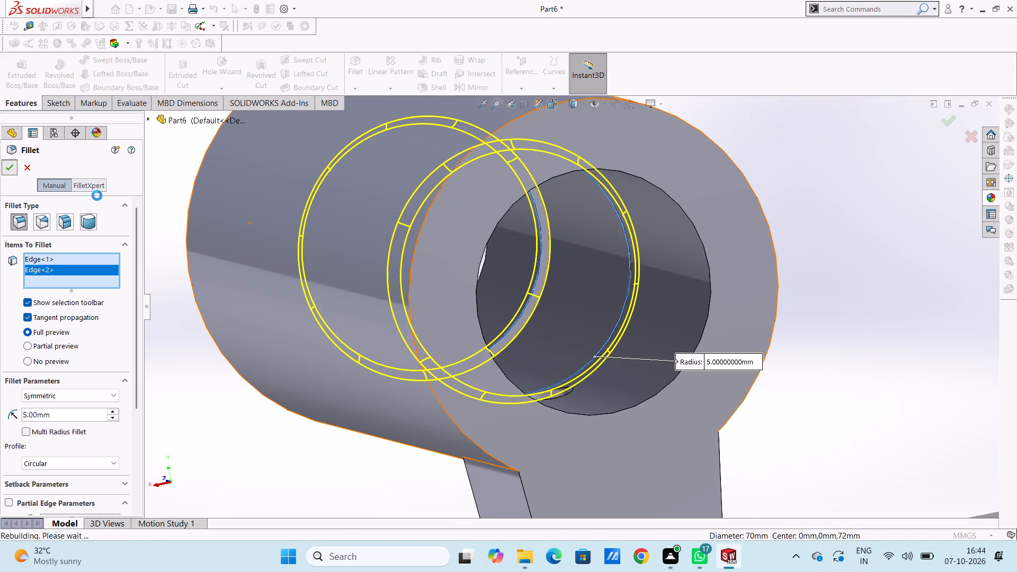
Examine the filleted recess and lug from both ends of the cylinder, finishing with the back view.
scroll(175, 217, up, 5)
middle_drag(307, 265, 346, 293)
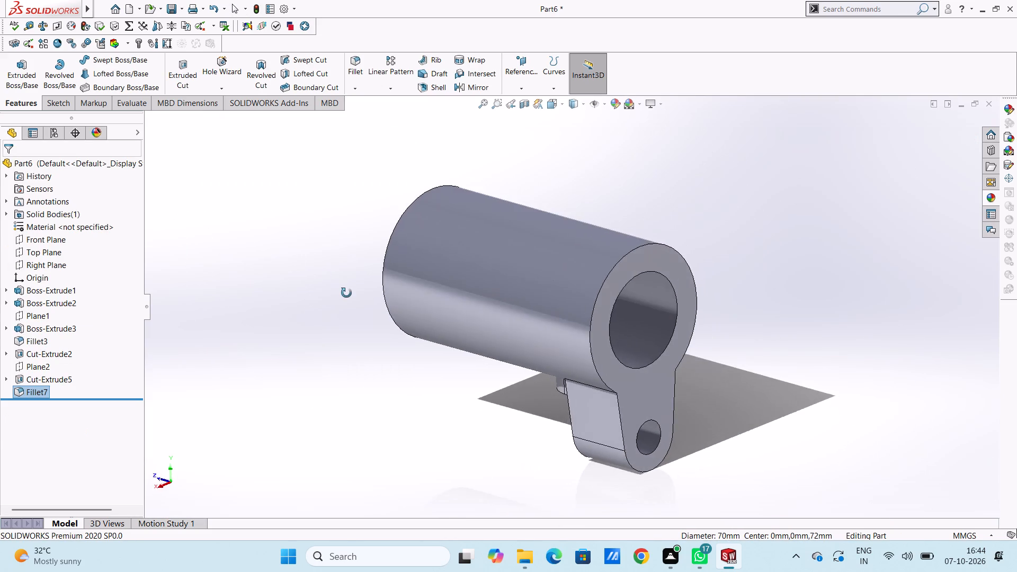
middle_drag(346, 293, 457, 399)
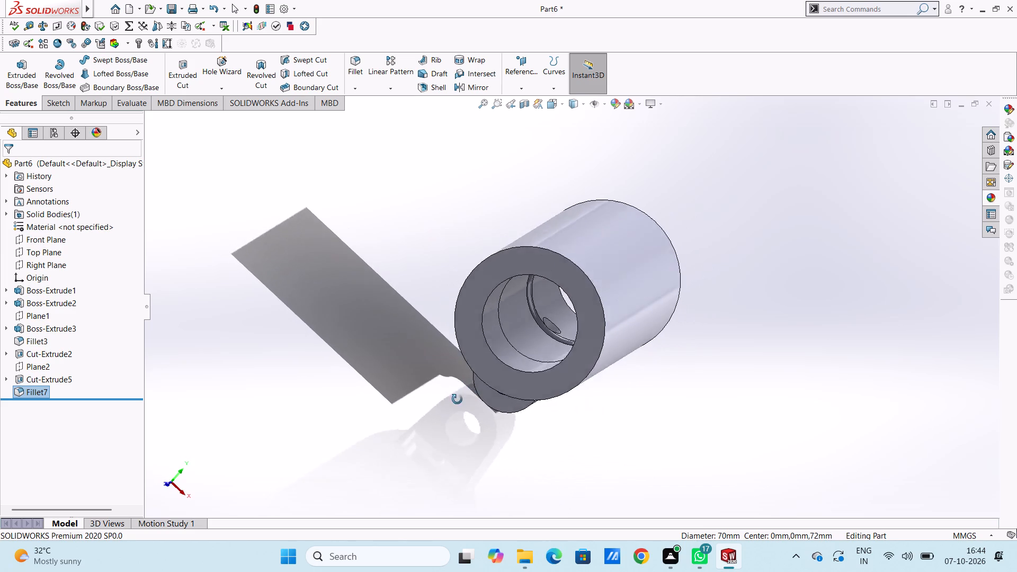
middle_drag(457, 399, 308, 387)
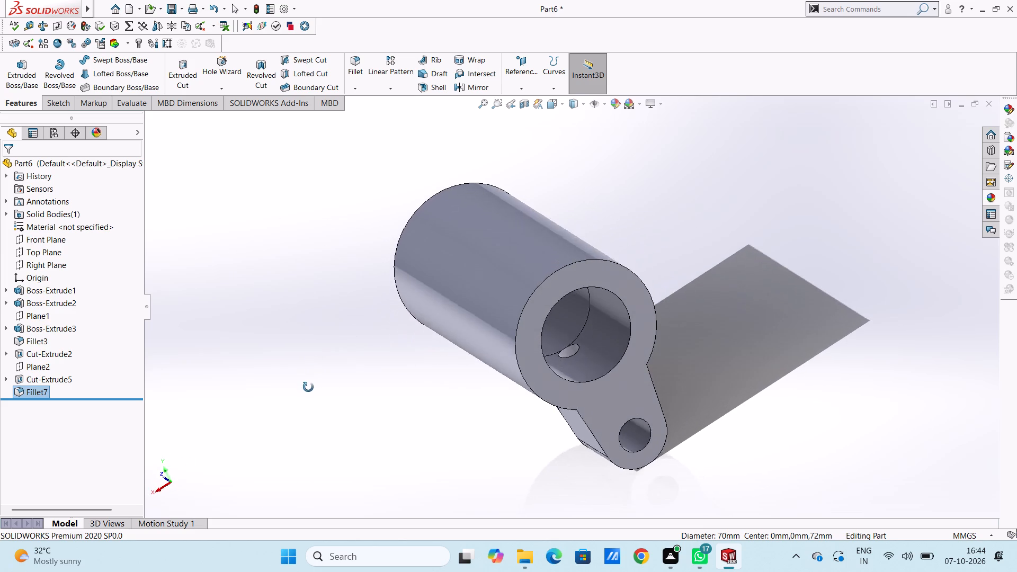
middle_drag(308, 387, 364, 359)
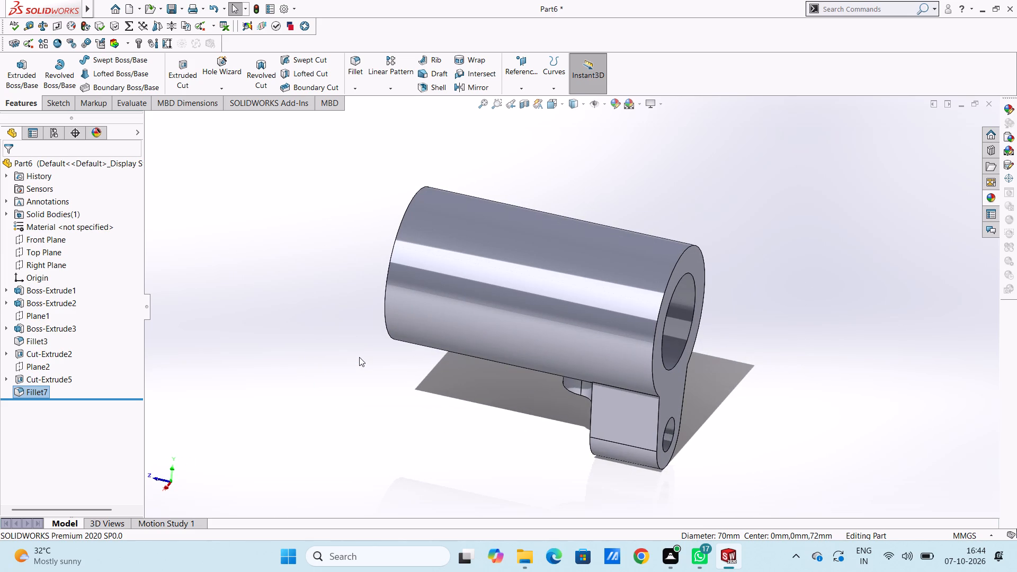
scroll(359, 357, up, 1)
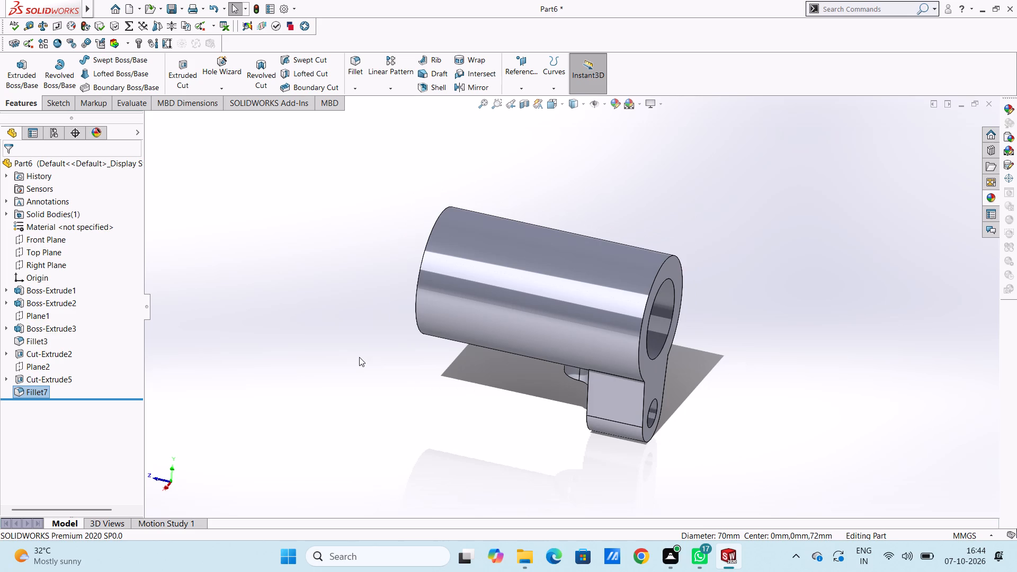
key(ctrl+2)
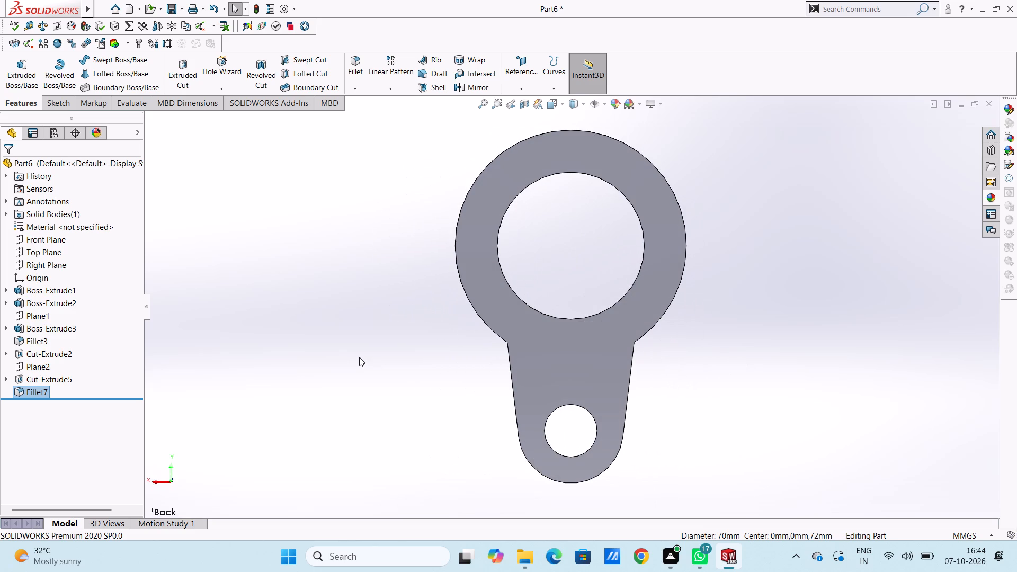
Create a reference plane parallel to the Front Plane, offset 20 mm toward the cylinder body.
key(ctrl+3)
scroll(359, 357, up, 3)
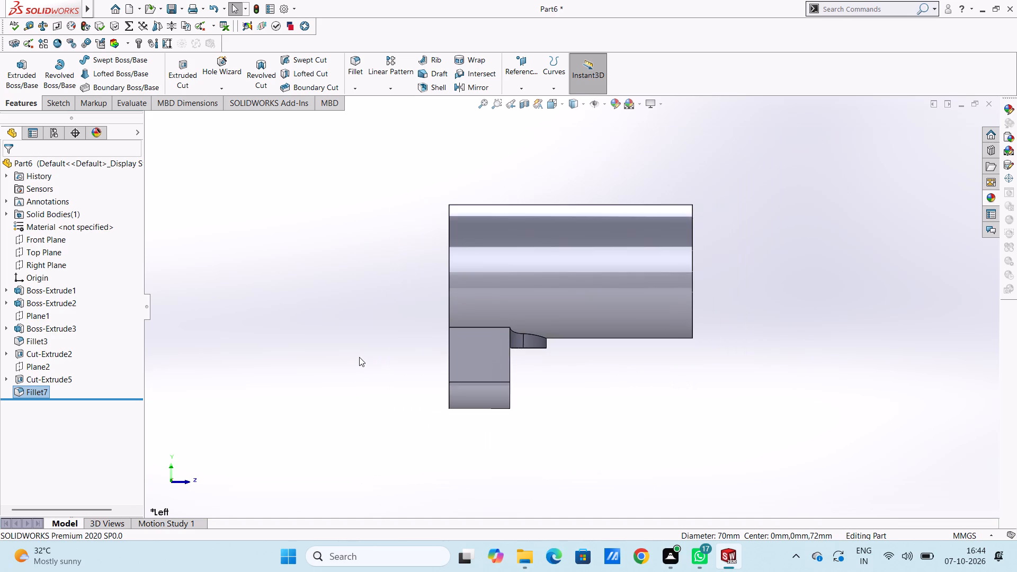
click(523, 72)
click(528, 100)
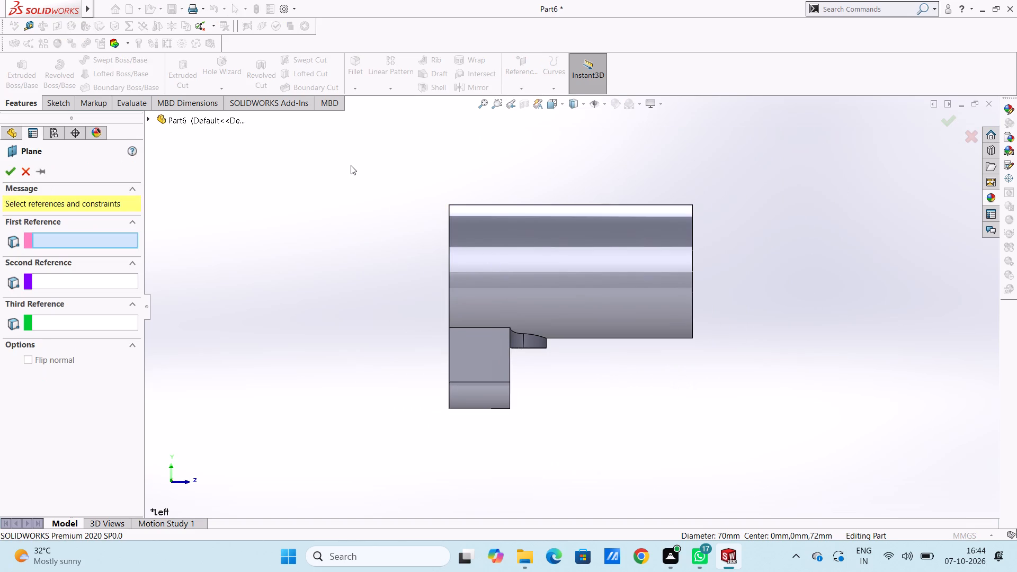
click(206, 119)
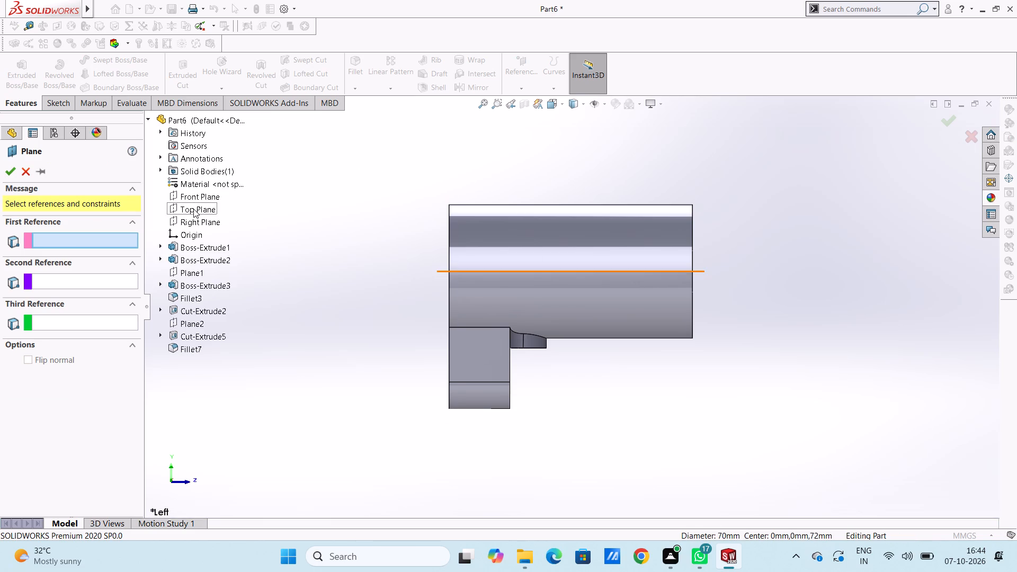
click(193, 200)
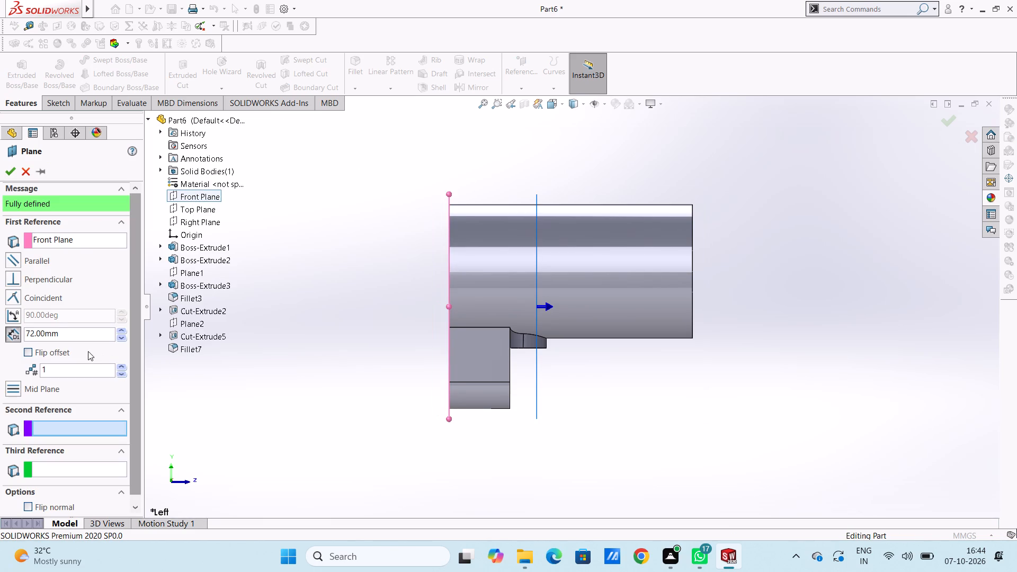
double_click(78, 337)
text(20)
key(Return)
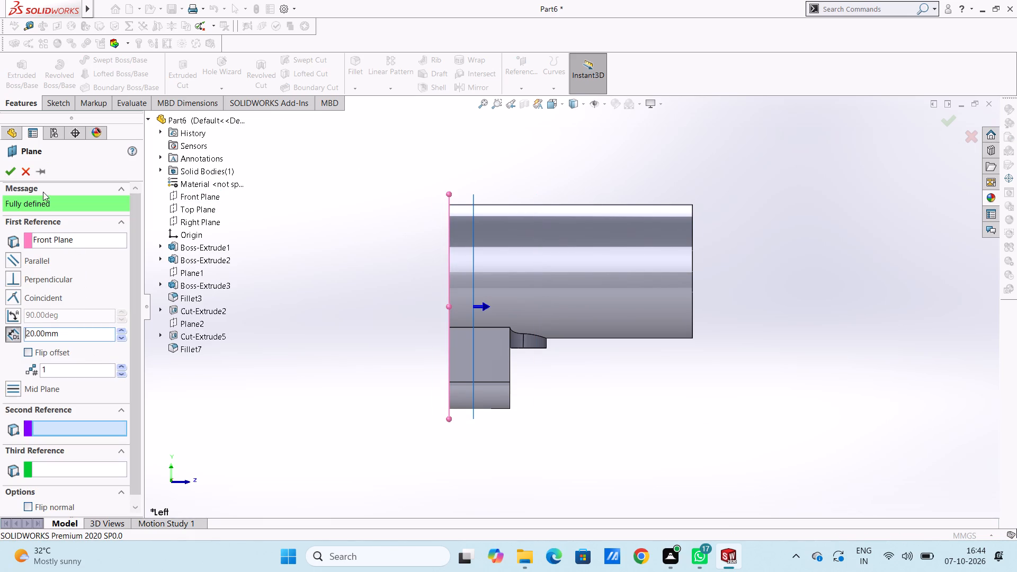
click(11, 175)
click(282, 271)
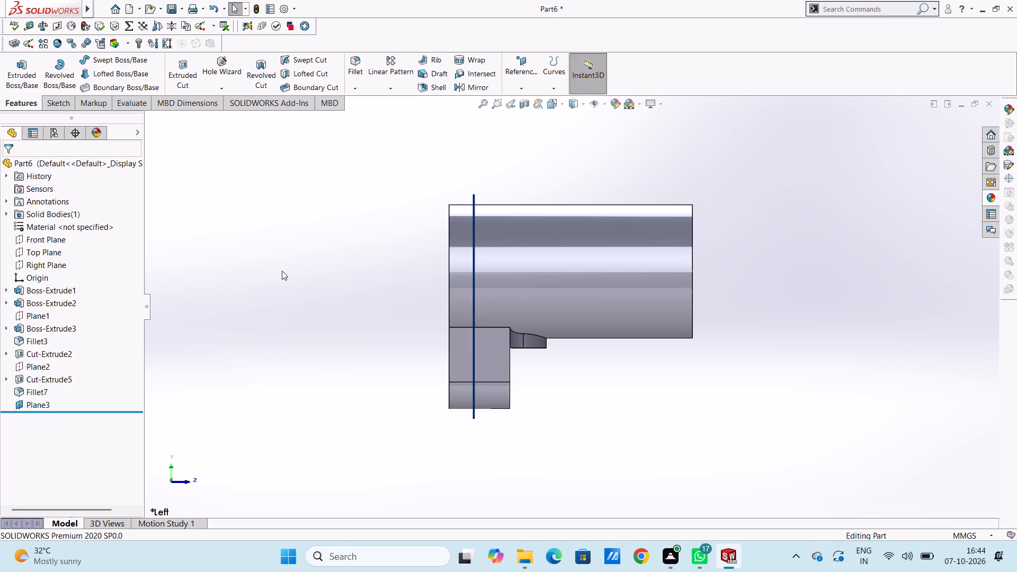
Start a sketch on the new 20 mm offset plane, viewed from the back with open space above the cylinder.
key(ctrl+2)
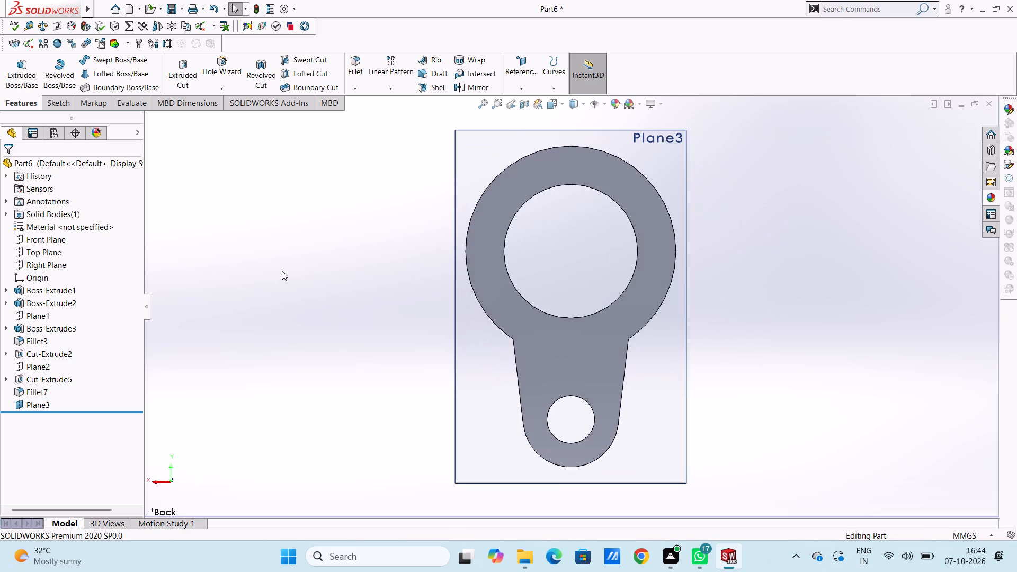
scroll(282, 271, up, 3)
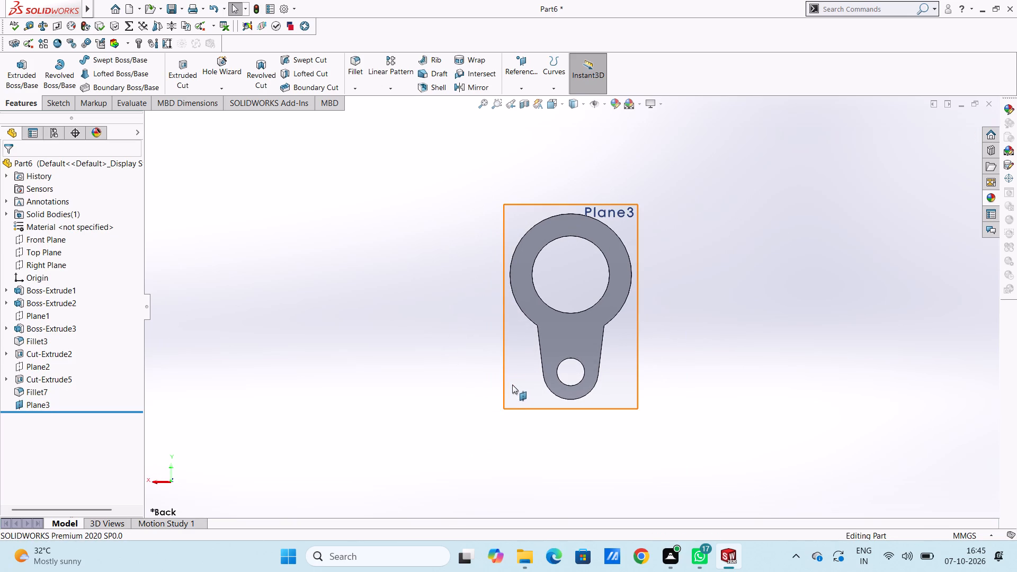
click(512, 384)
click(558, 355)
click(462, 354)
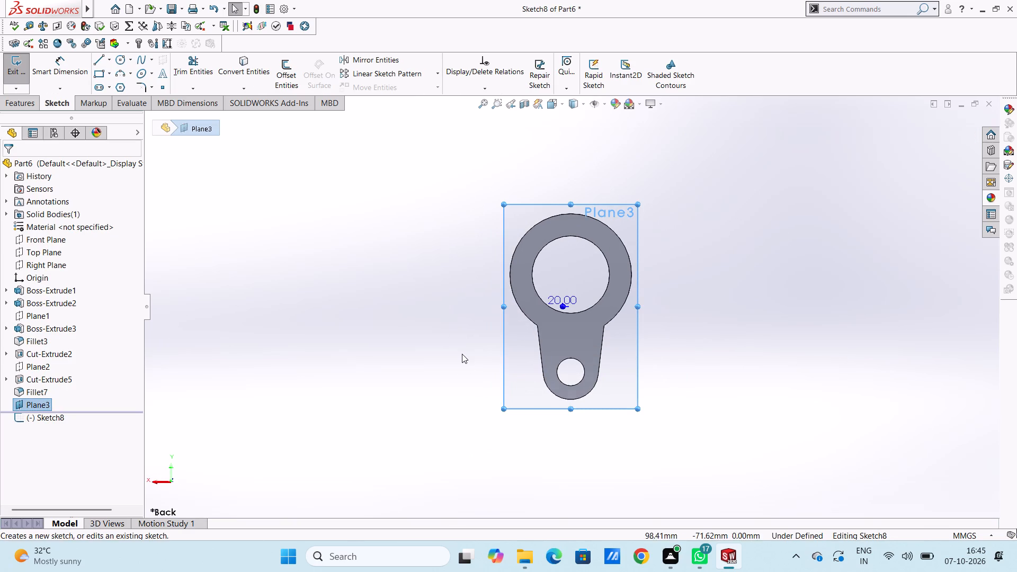
scroll(462, 354, up, 4)
scroll(601, 224, down, 5)
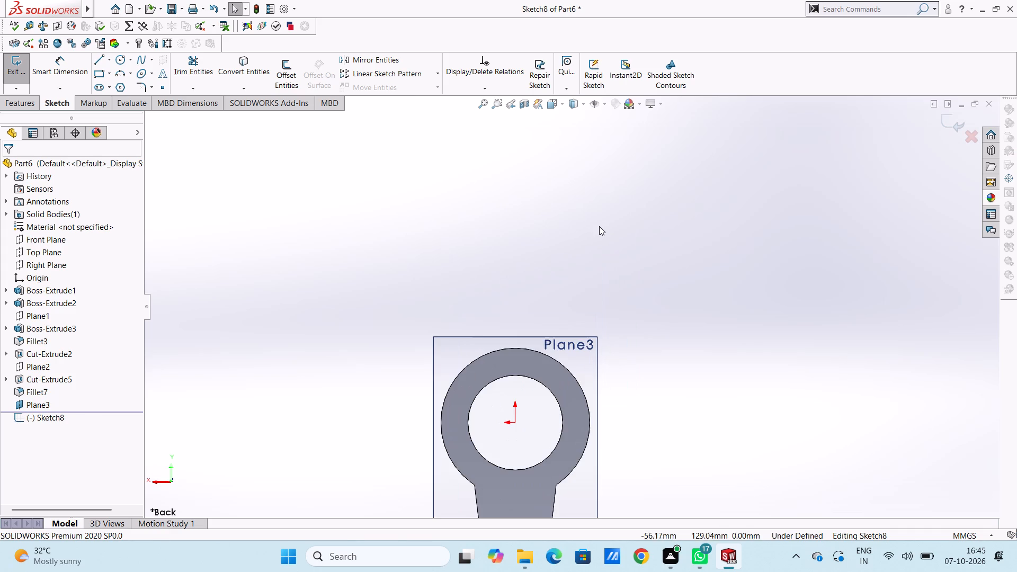
scroll(548, 285, down, 5)
scroll(548, 286, up, 4)
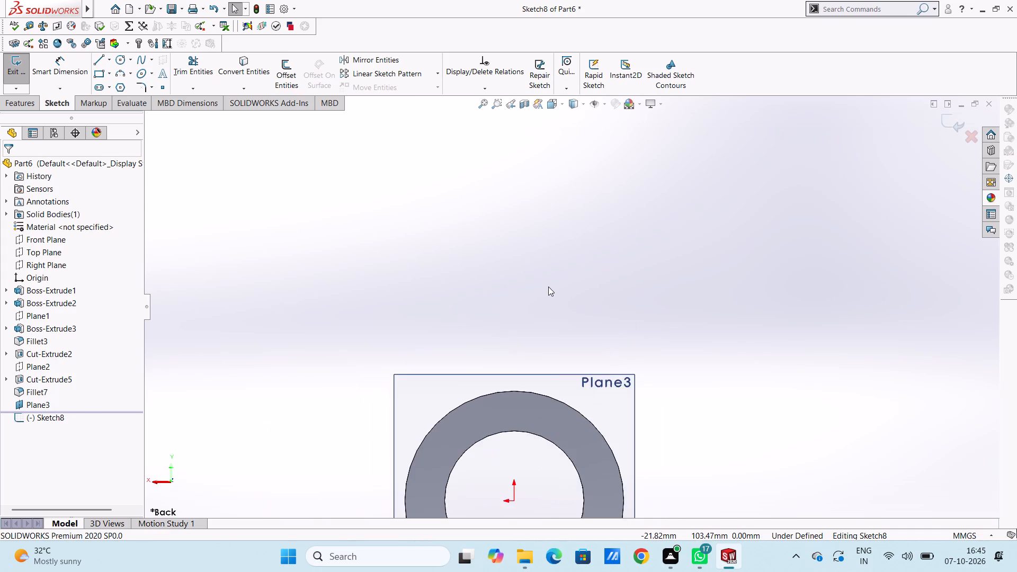
scroll(548, 287, up, 5)
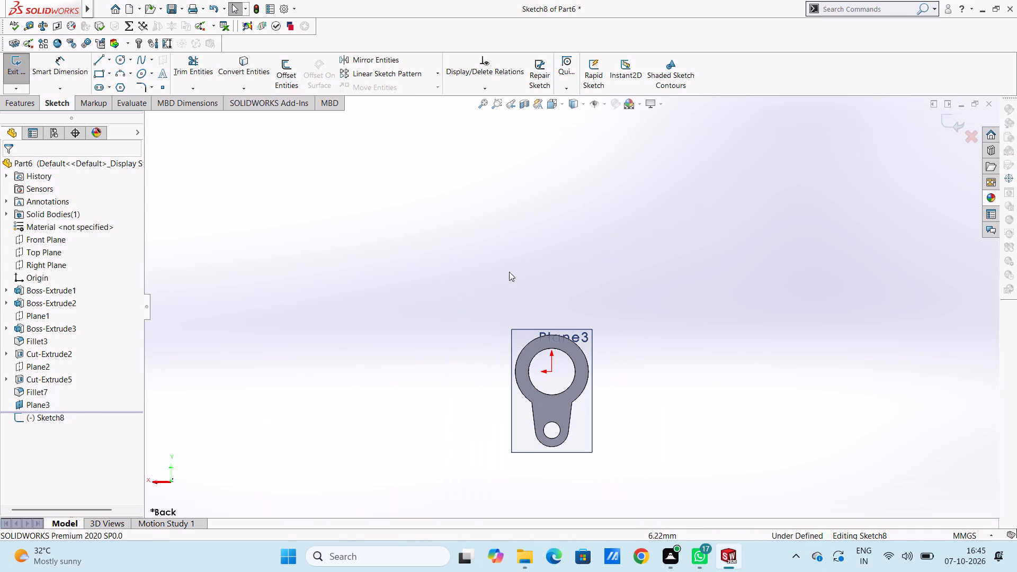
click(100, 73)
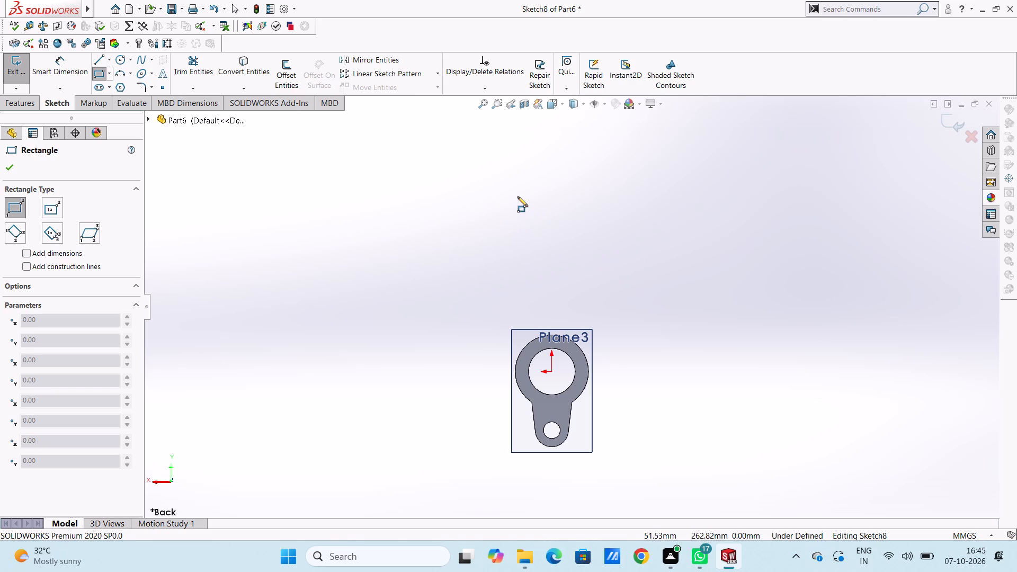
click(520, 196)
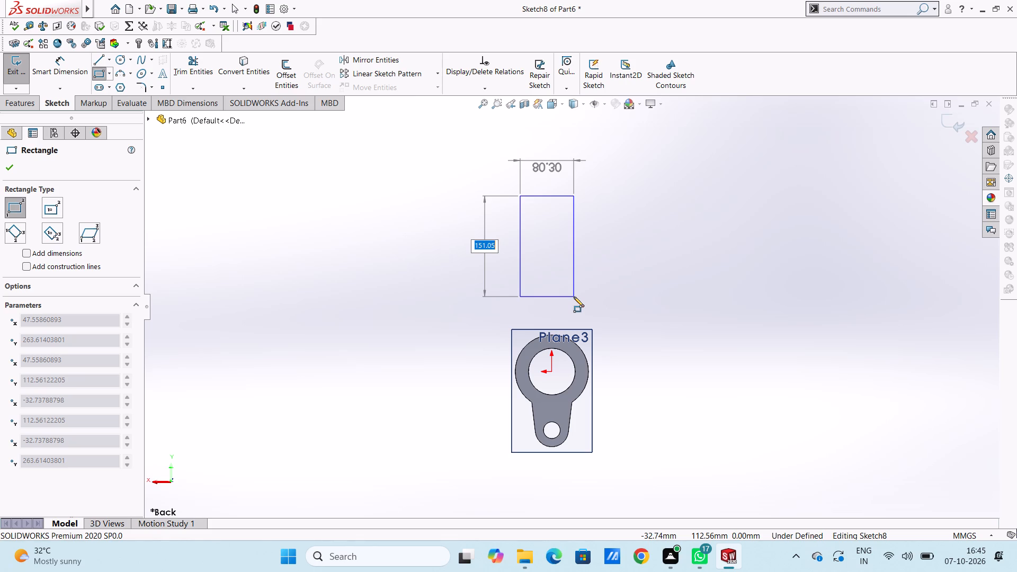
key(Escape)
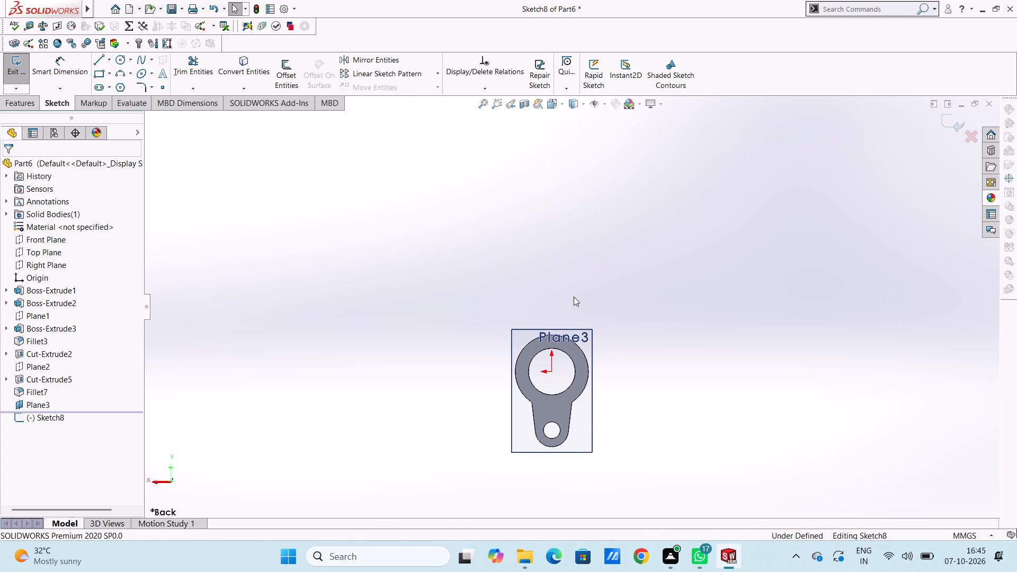
Sketch a 28 mm horizontal line above the cylinder from the vertical centreline, followed by a 56 mm line back across it.
click(99, 60)
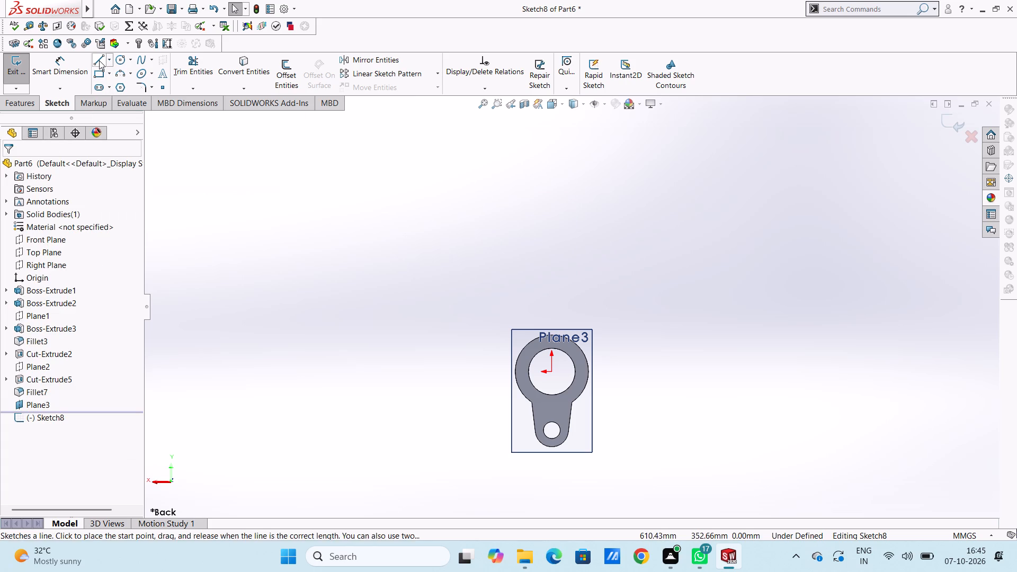
click(551, 230)
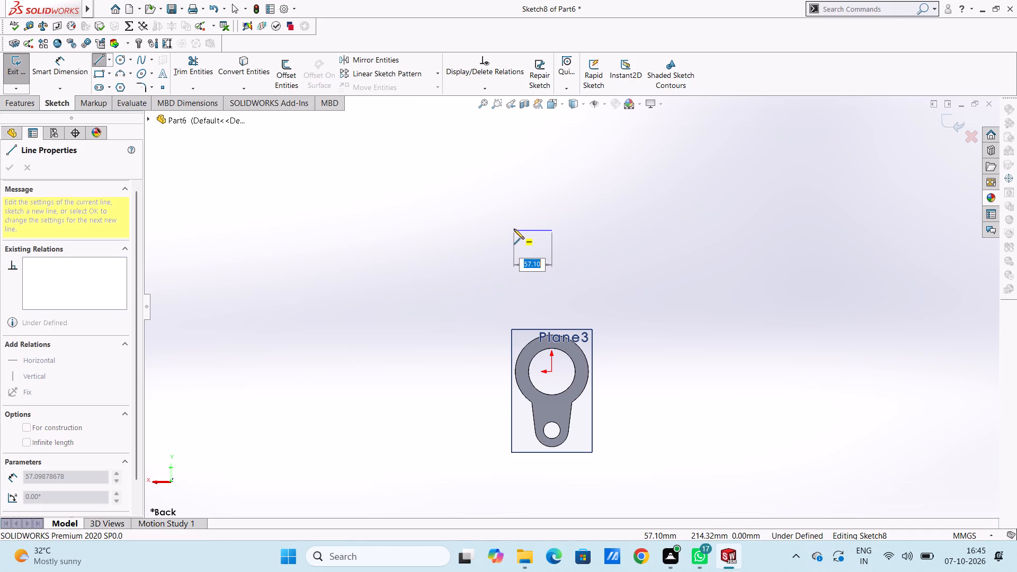
text(28)
key(Return)
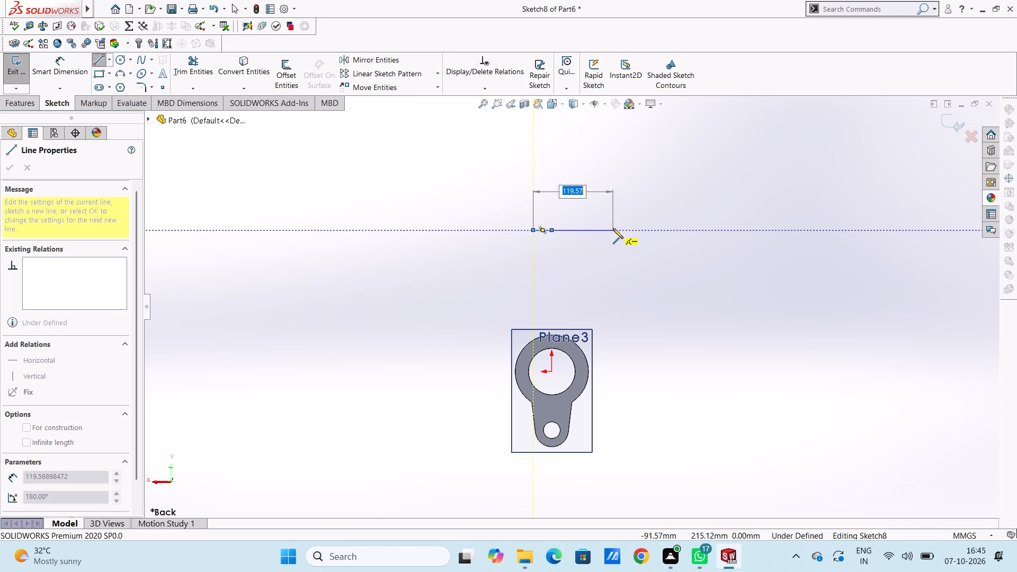
text(56)
key(Return)
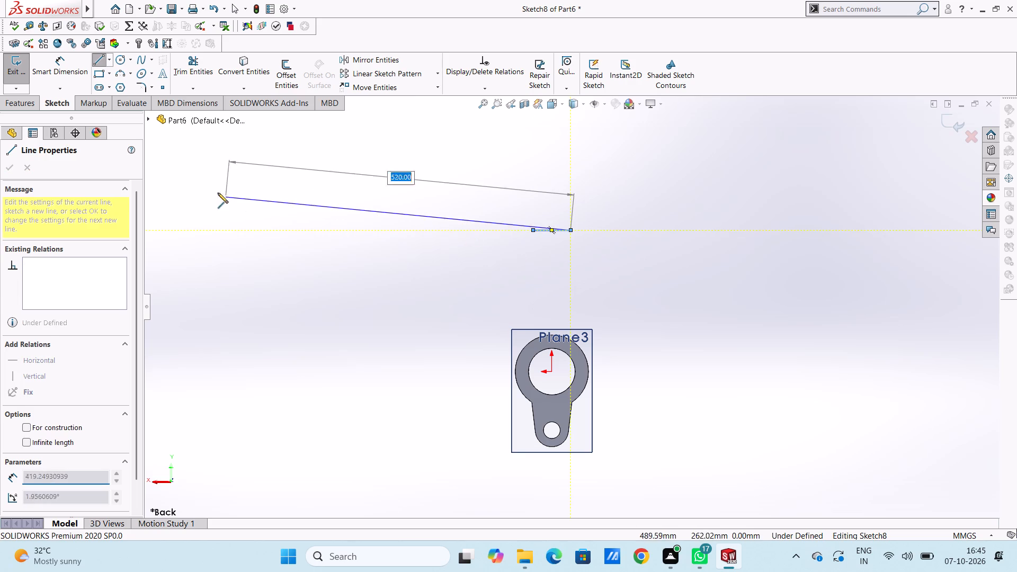
key(Escape)
key(Escape)
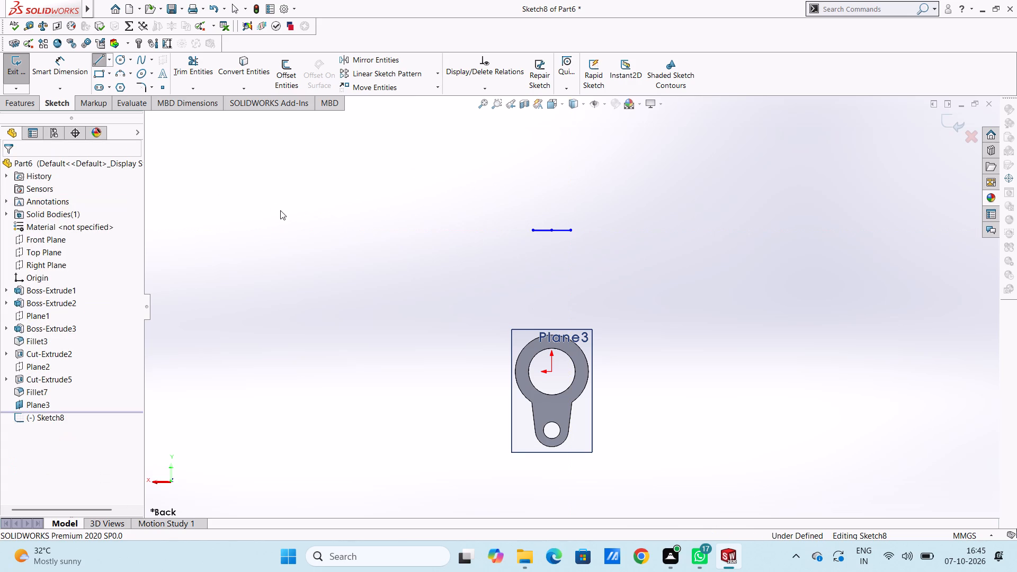
Delete the 28 mm line, keeping the 56 mm line above the cylinder.
click(534, 229)
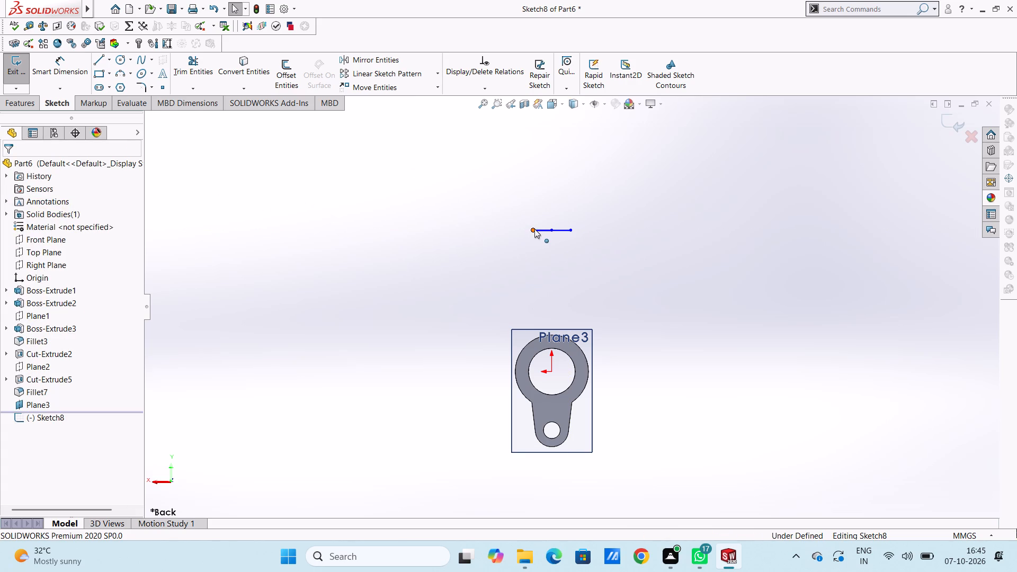
click(542, 229)
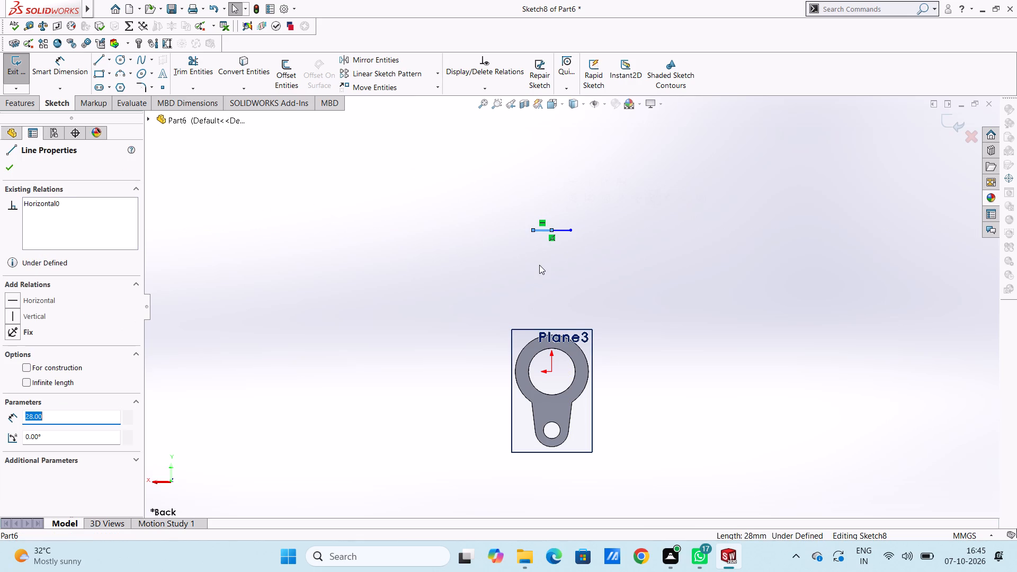
key(Delete)
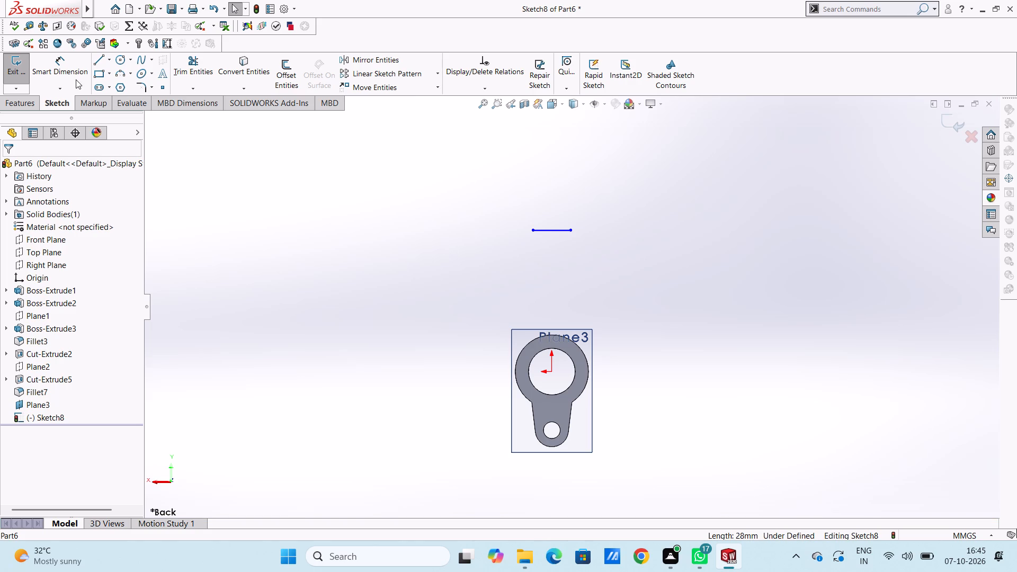
Dimension the length of the horizontal line above the cylinder.
click(71, 73)
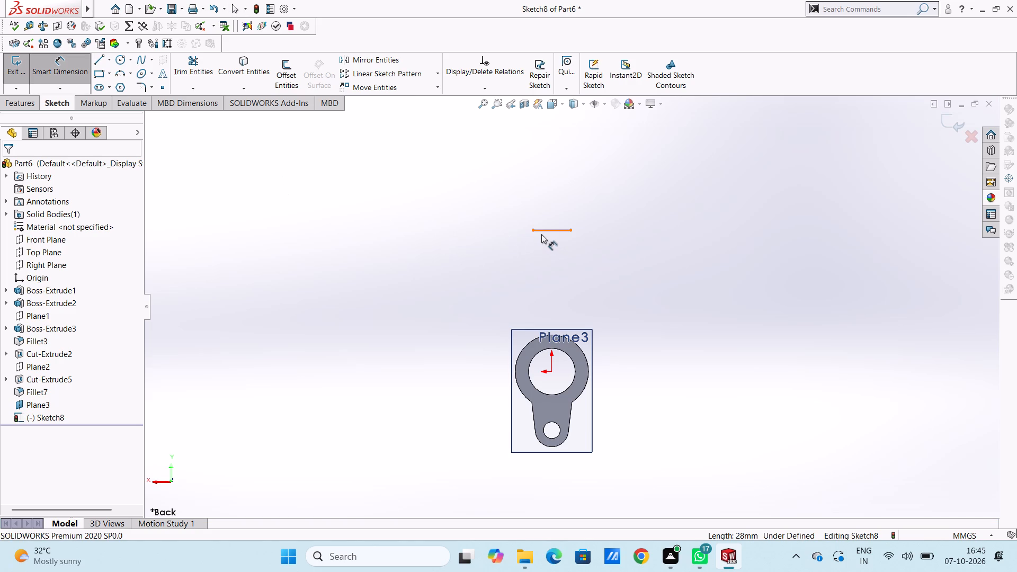
click(538, 232)
click(545, 136)
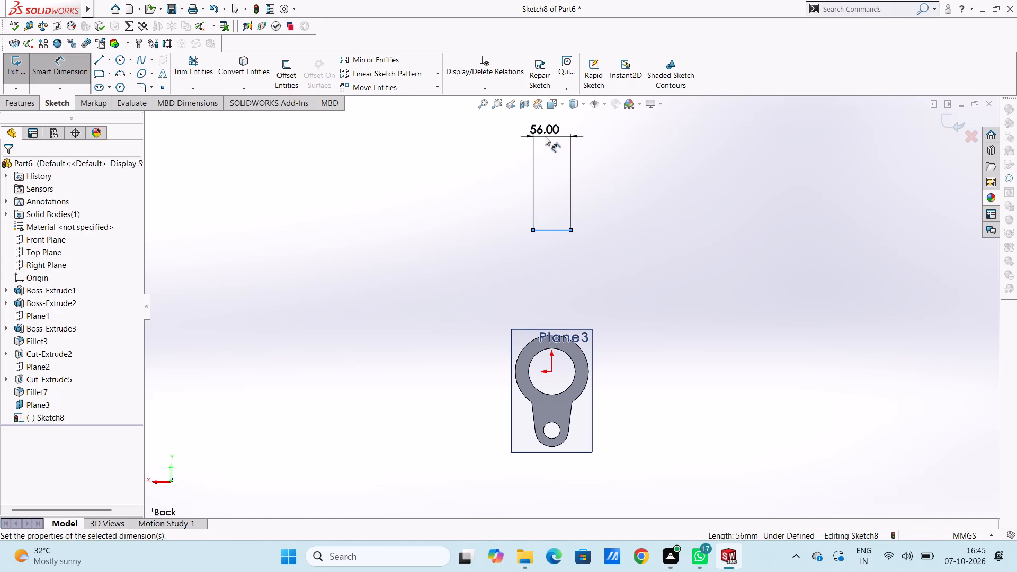
click(499, 118)
click(490, 159)
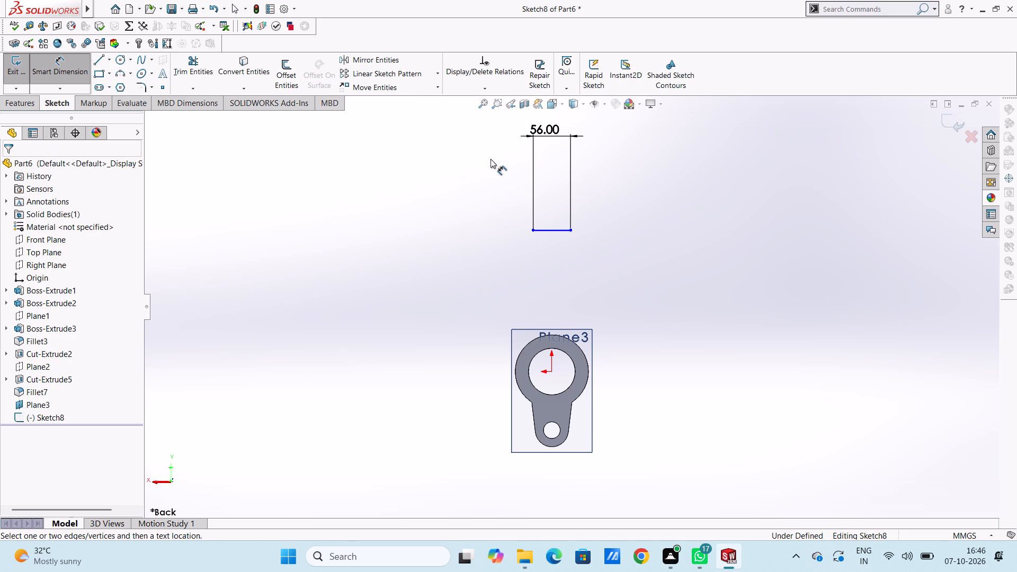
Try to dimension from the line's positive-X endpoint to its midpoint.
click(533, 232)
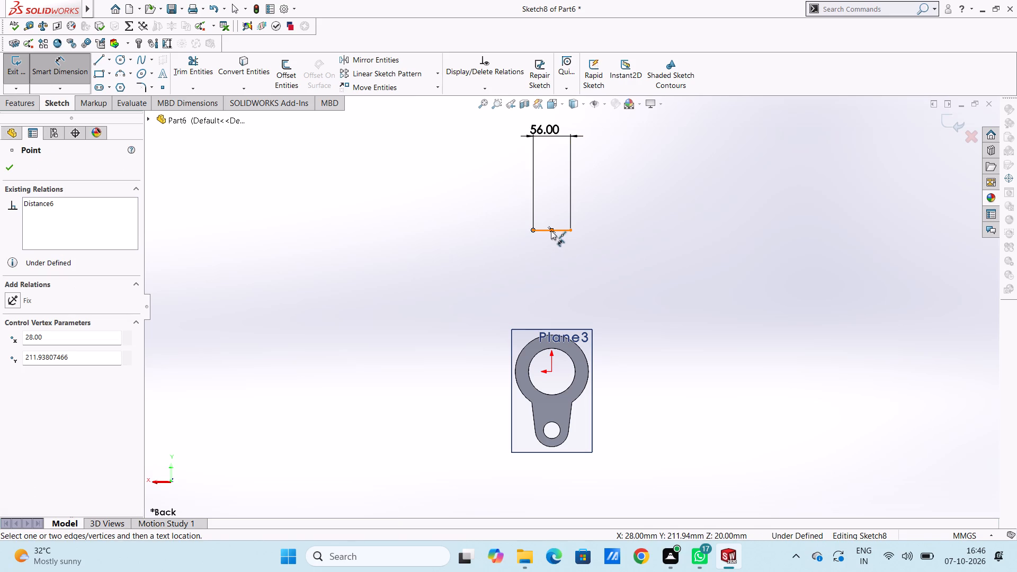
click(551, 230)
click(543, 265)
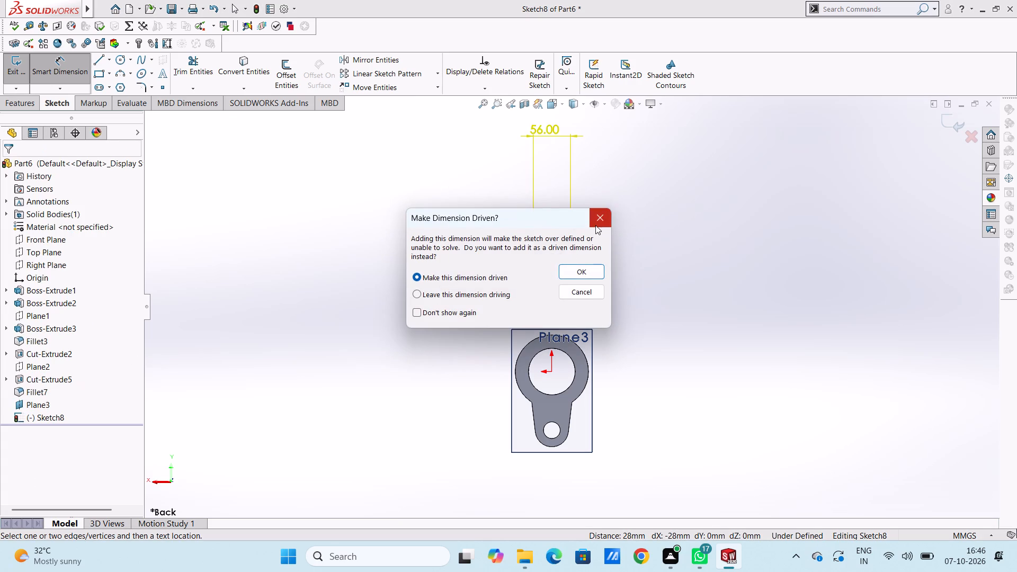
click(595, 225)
Dimension the horizontal distance between the line's negative-X endpoint and the origin.
click(570, 231)
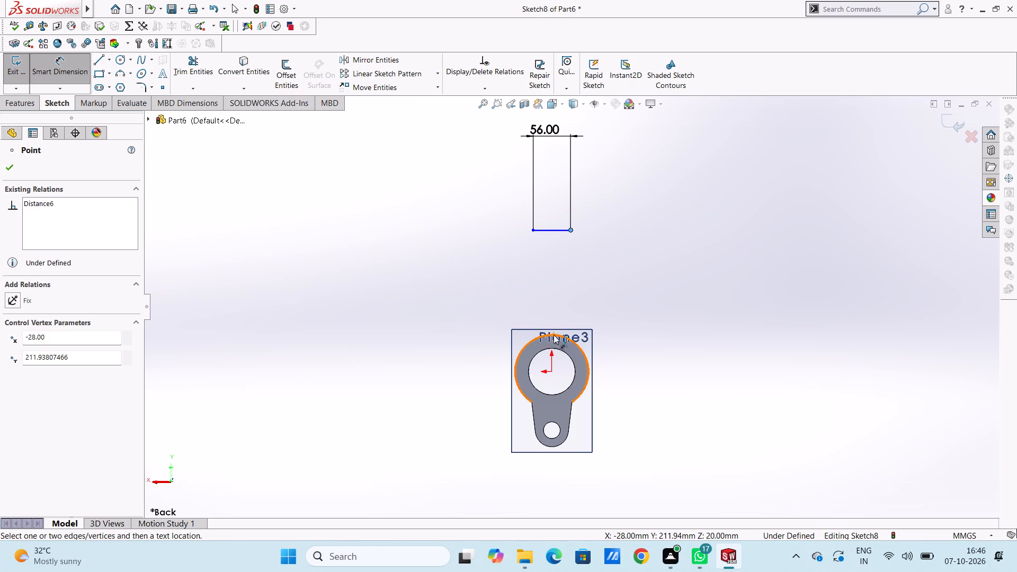
click(551, 371)
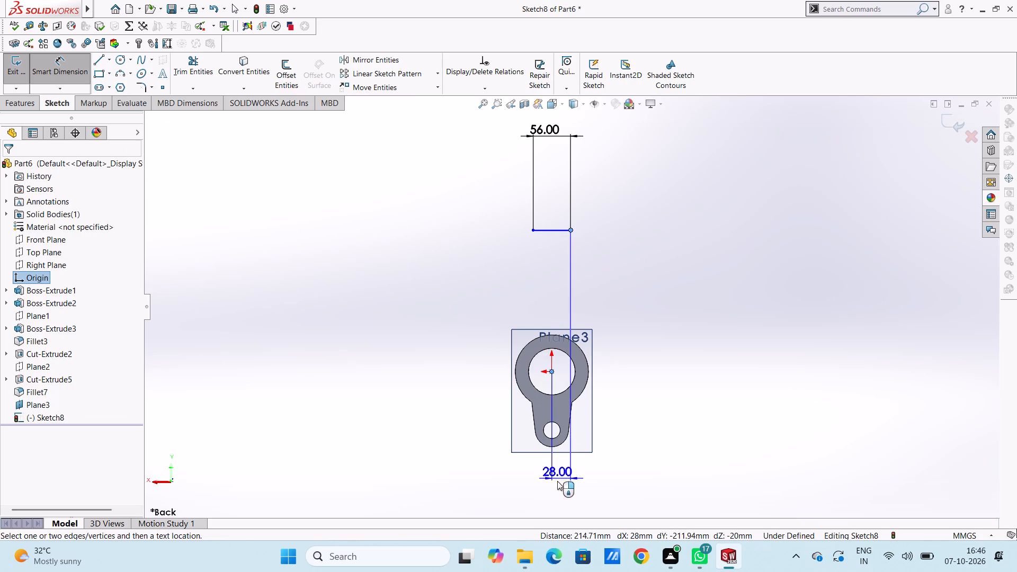
click(557, 481)
click(508, 470)
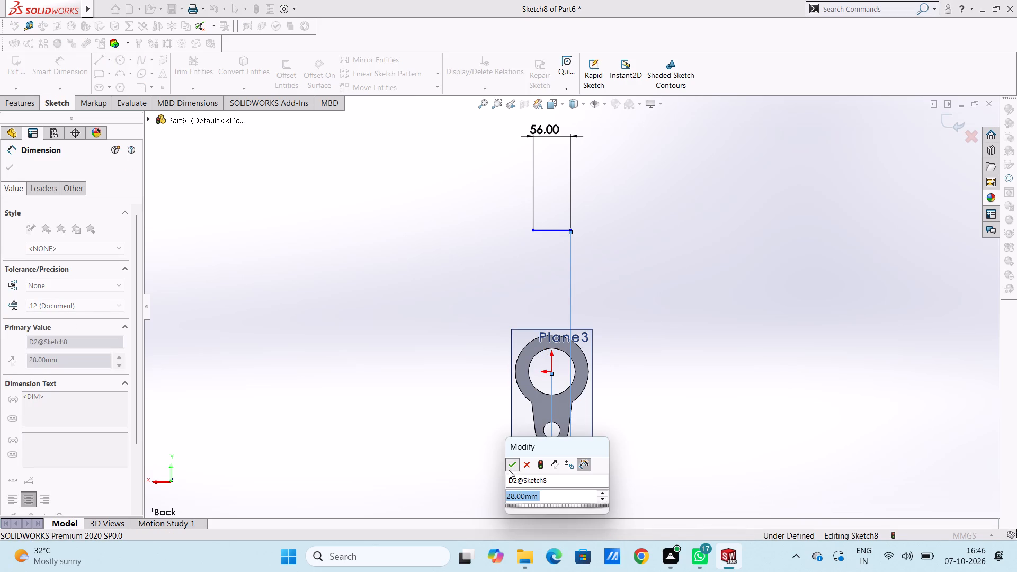
click(451, 426)
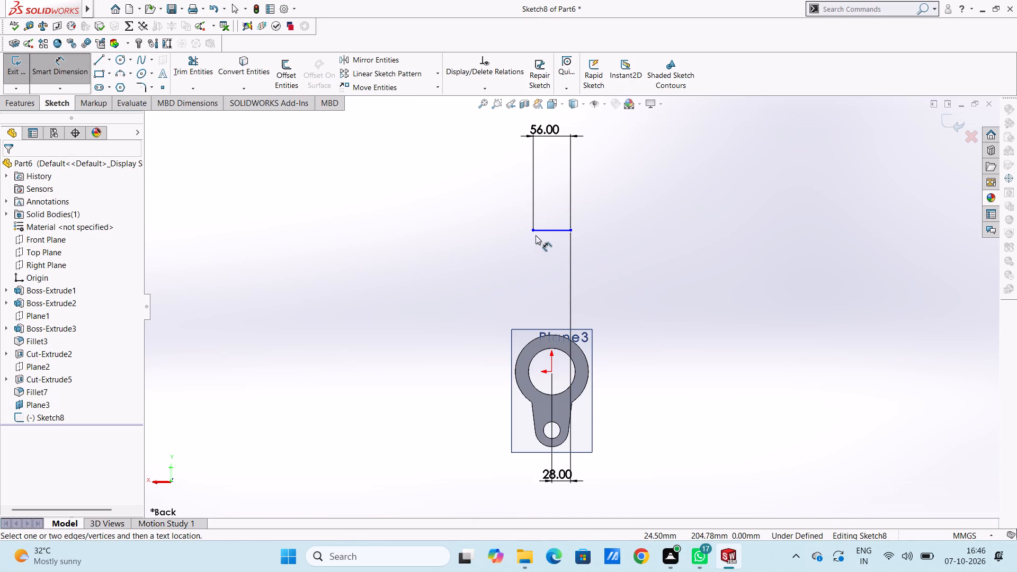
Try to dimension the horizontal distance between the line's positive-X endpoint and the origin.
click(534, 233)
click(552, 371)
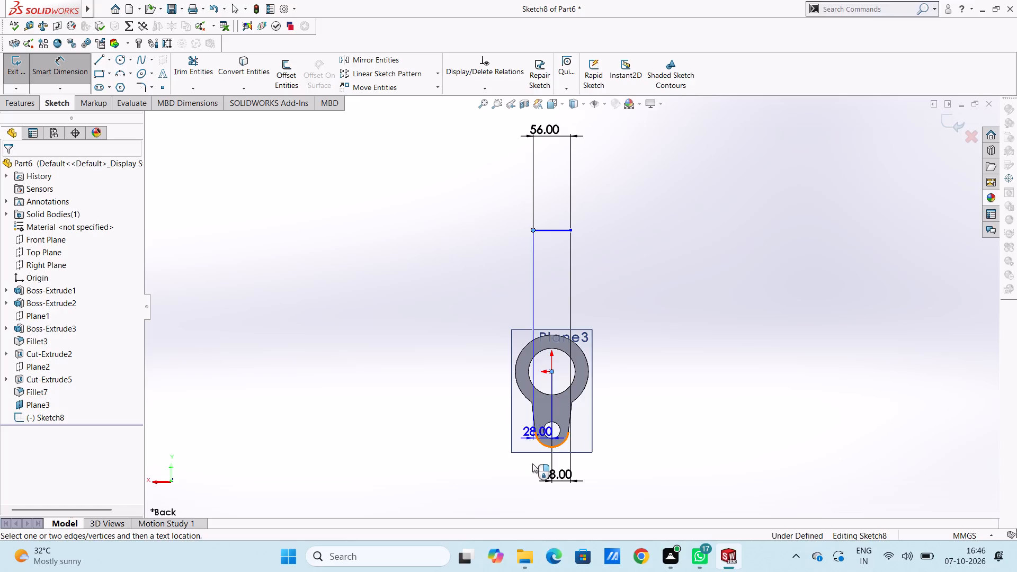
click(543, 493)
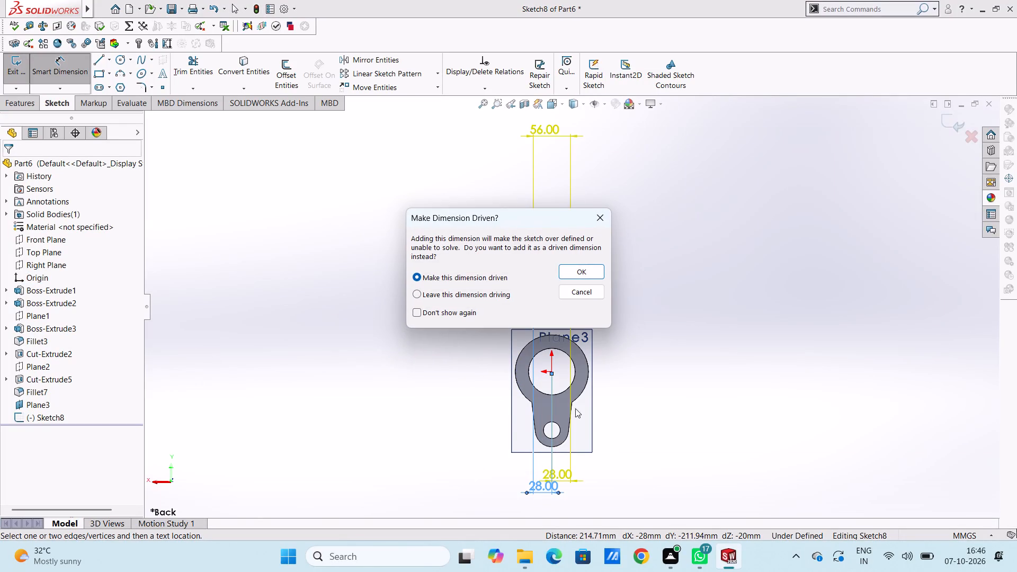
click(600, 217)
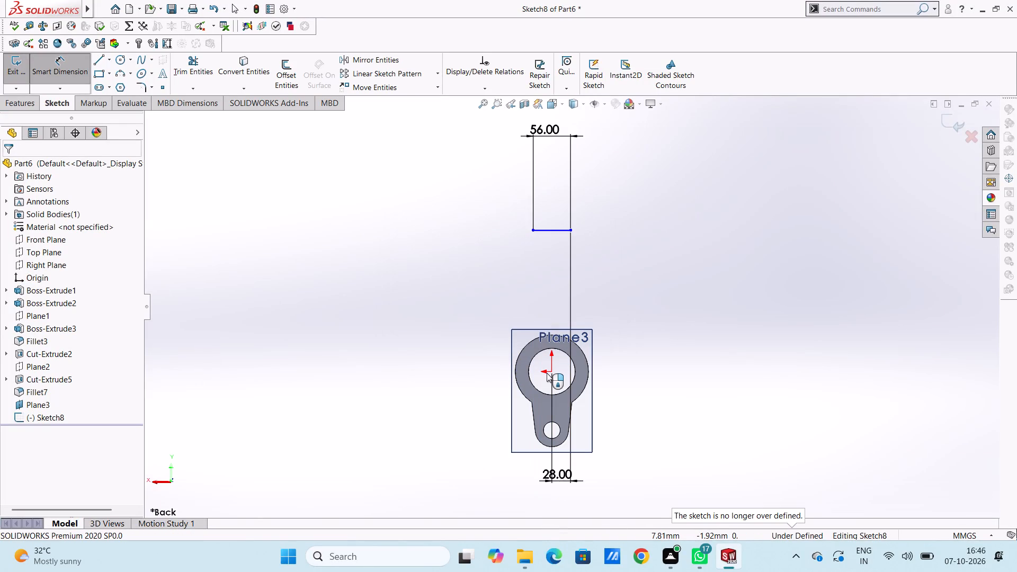
Dimension the vertical distance from the origin to the horizontal line above the cylinder as 156 mm.
click(552, 369)
click(563, 231)
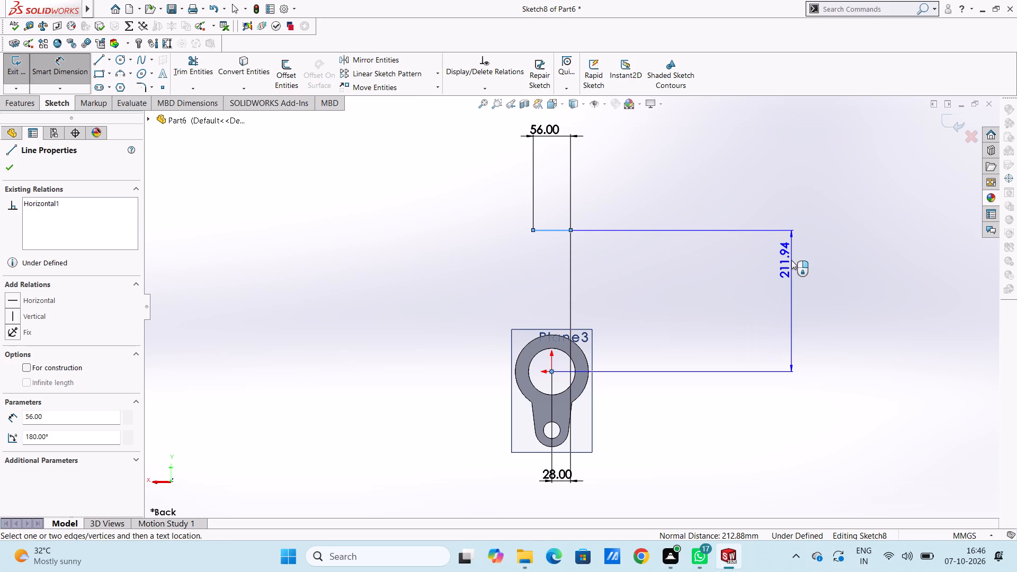
text(156)
key(Return)
click(791, 260)
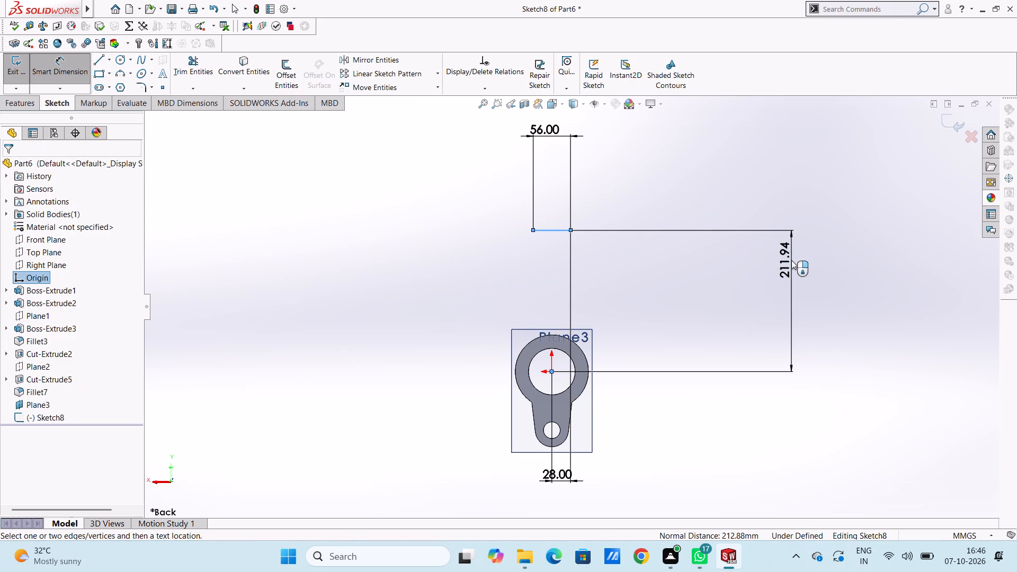
text(156)
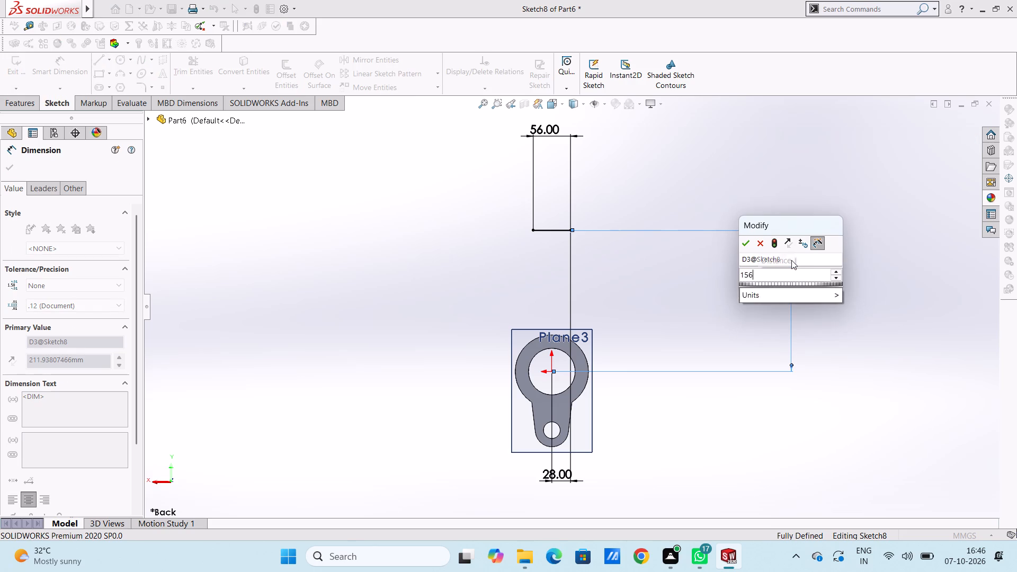
key(Return)
click(713, 222)
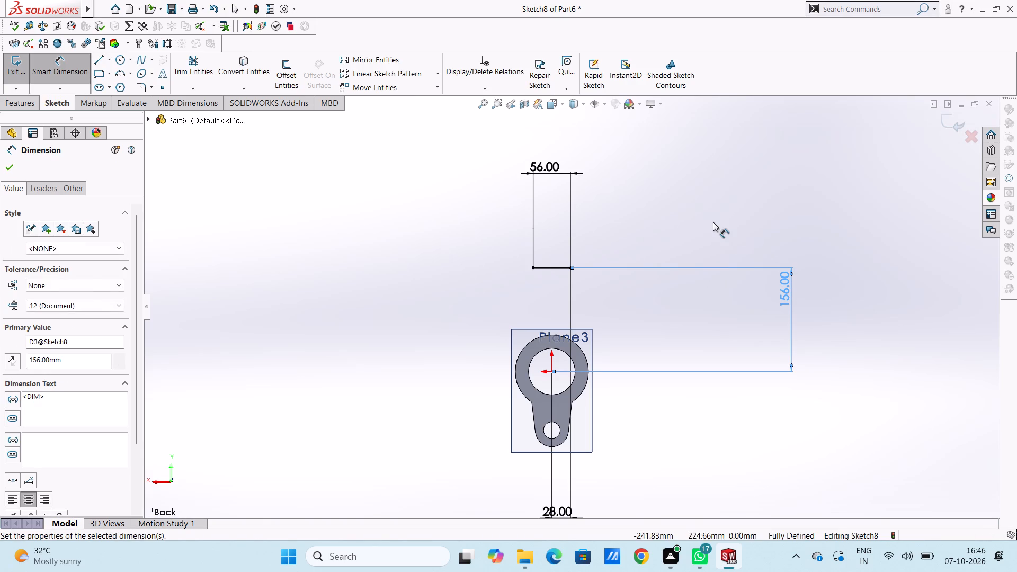
Sketch a corner rectangle 56 mm wide and 117 mm high, extending down from the horizontal line's positive-X endpoint onto the cylinder.
click(99, 75)
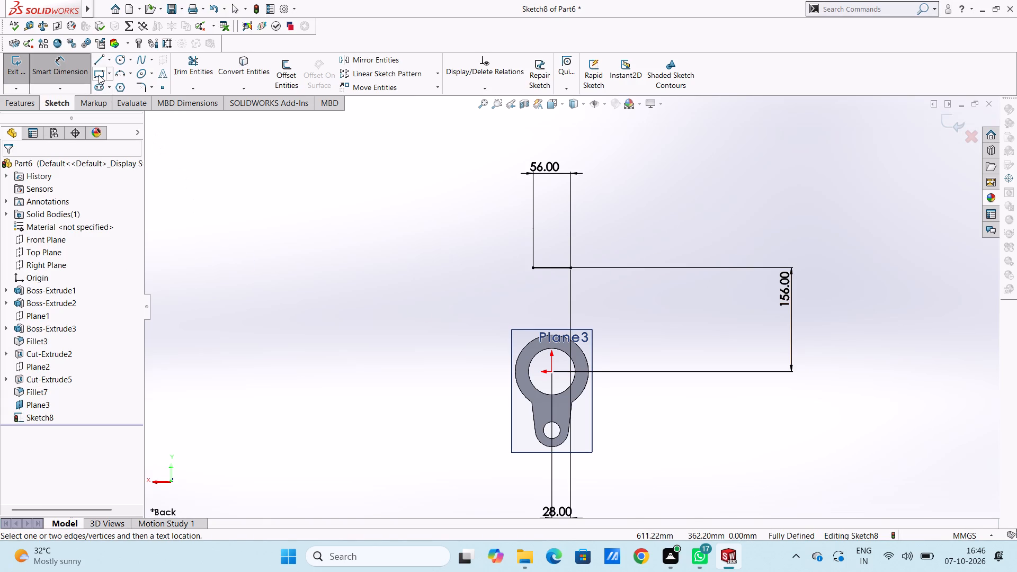
click(536, 270)
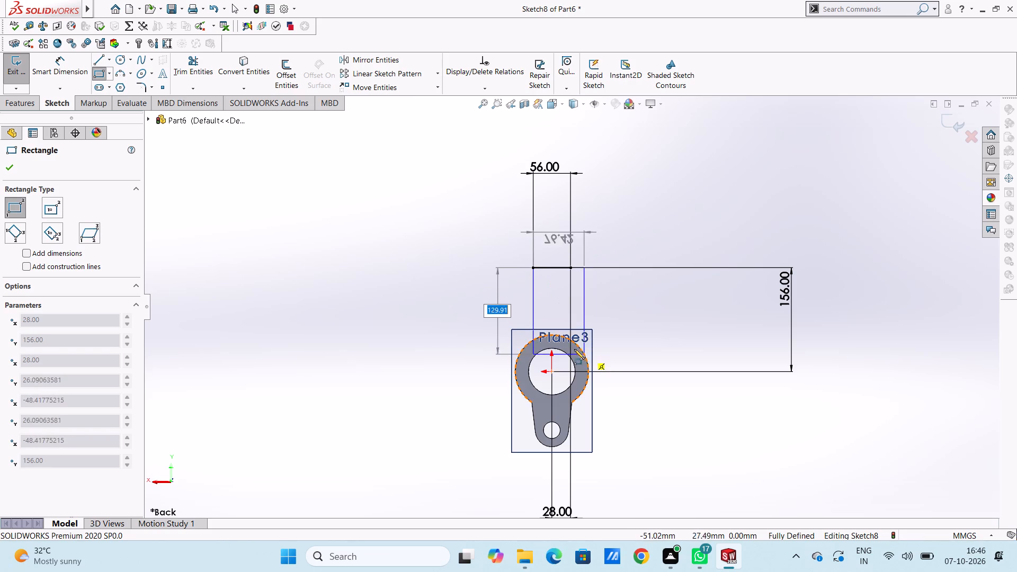
scroll(572, 346, down, 2)
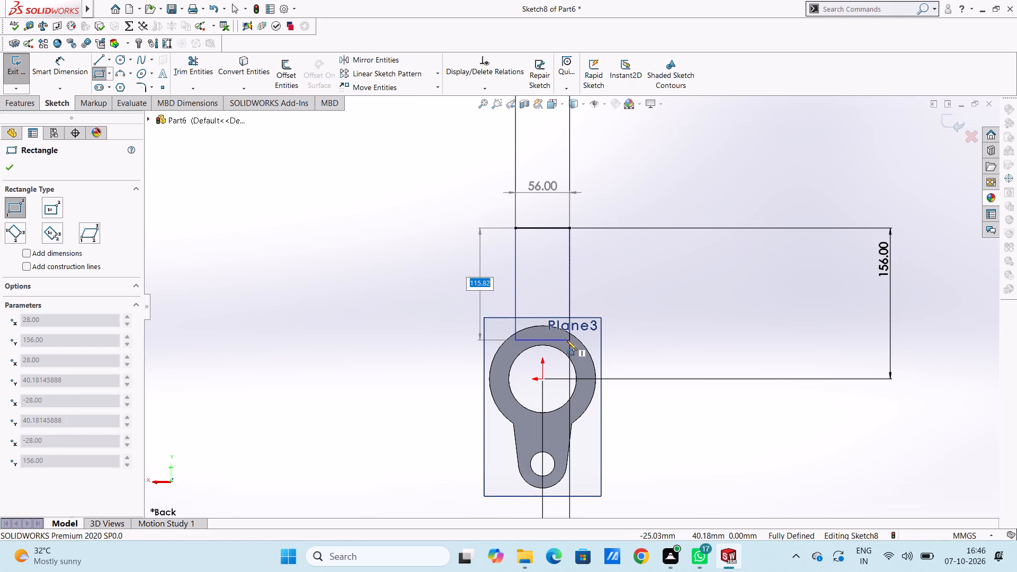
text(117)
key(Return)
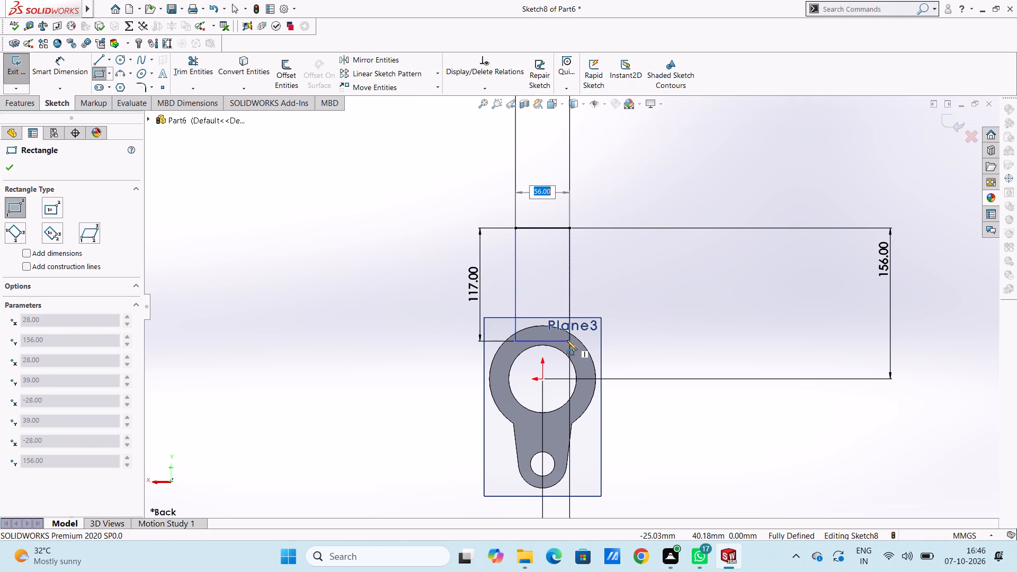
key(Return)
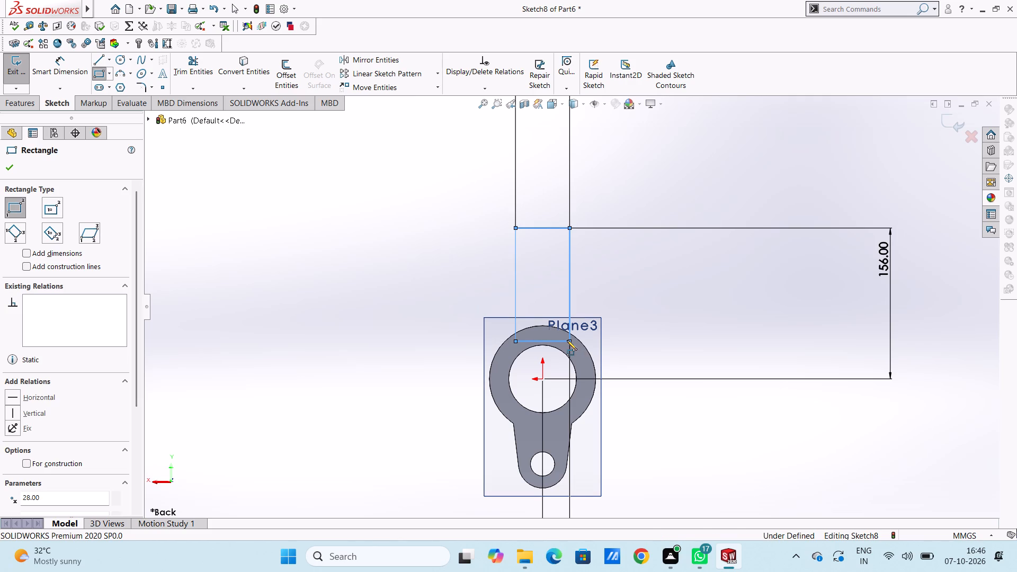
click(11, 170)
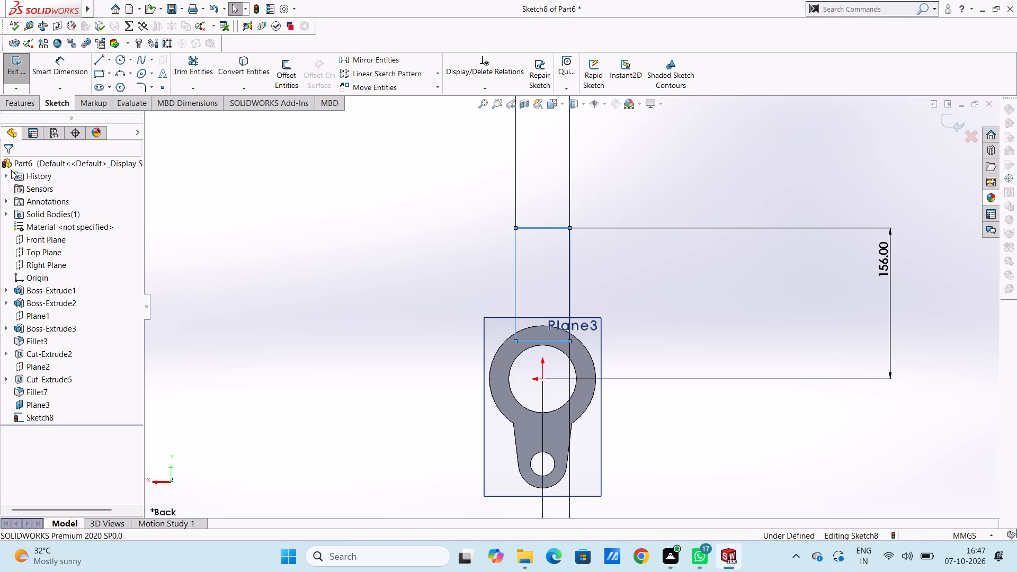
Dimension the length of the rectangle's positive-X vertical edge.
click(88, 77)
click(515, 247)
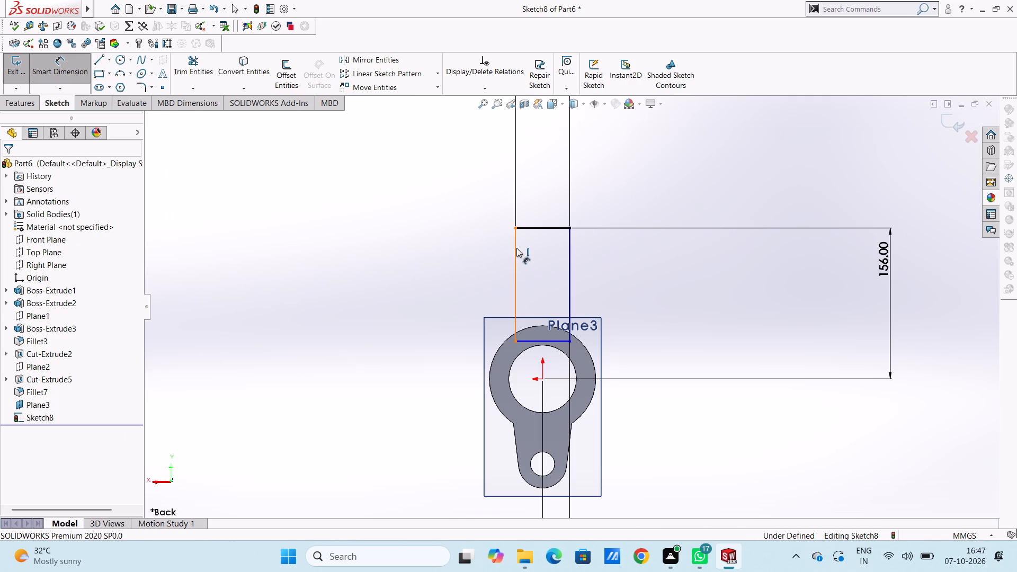
click(267, 261)
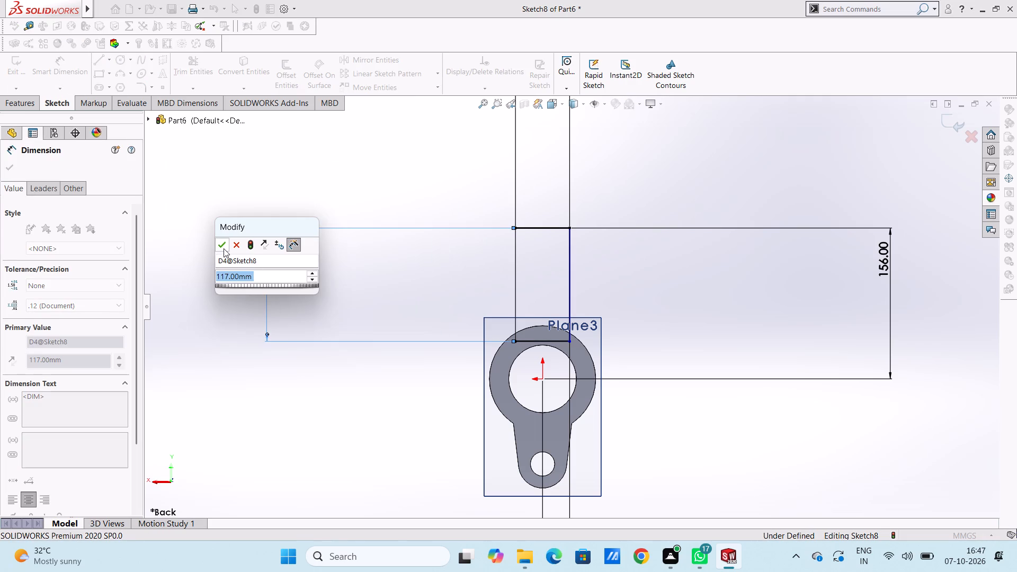
click(224, 248)
click(211, 237)
Dimension the horizontal distance between the origin and the rectangle's negative-X vertical edge.
scroll(211, 237, up, 4)
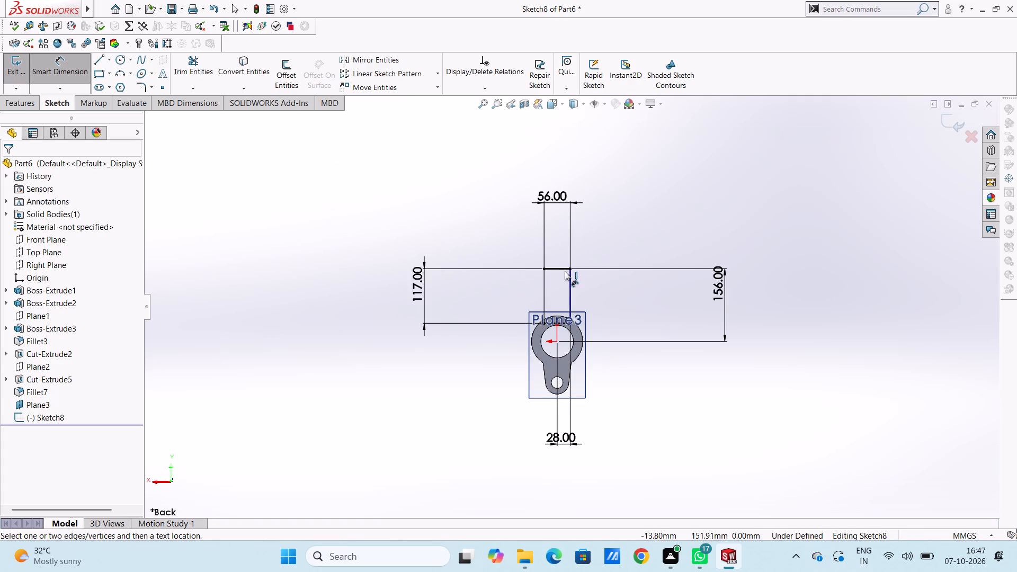
scroll(560, 357, down, 4)
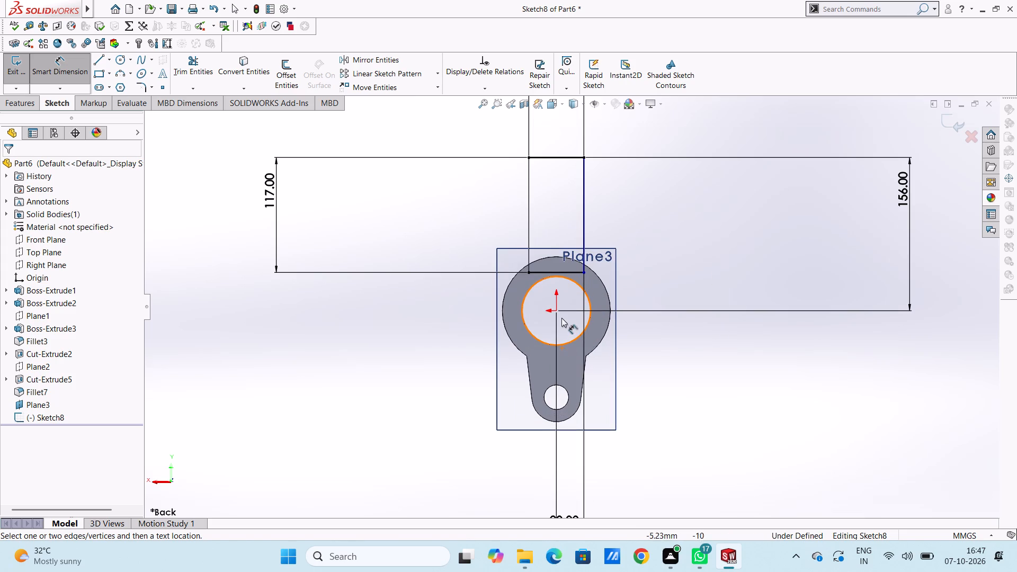
click(558, 312)
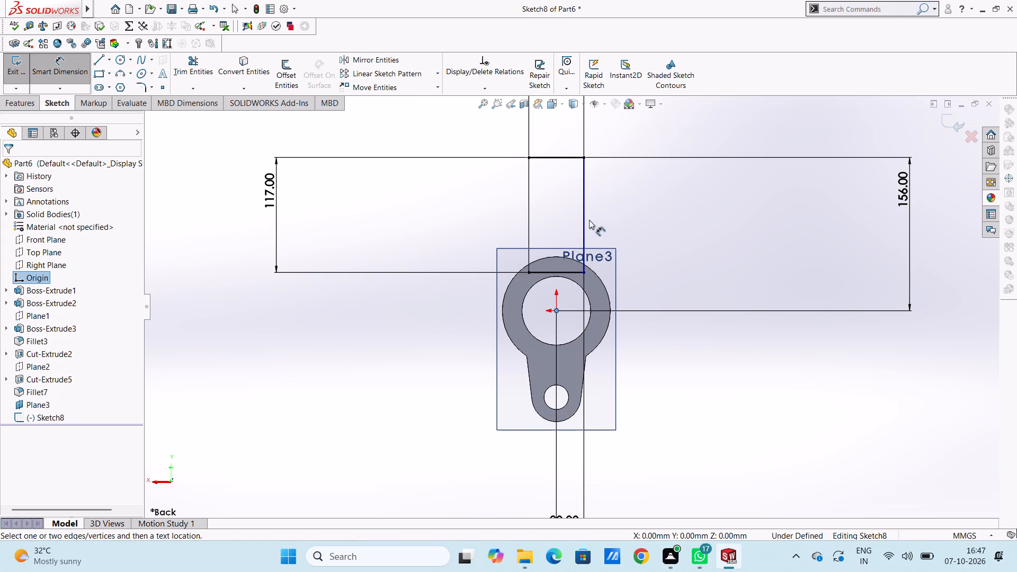
click(586, 219)
scroll(583, 301, up, 4)
click(574, 458)
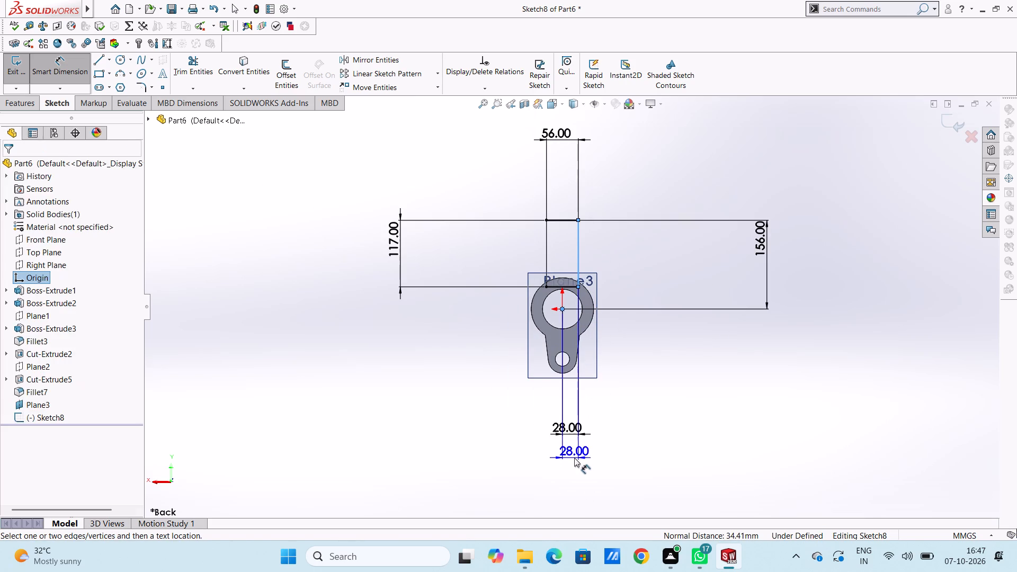
drag(528, 444, 523, 441)
click(475, 413)
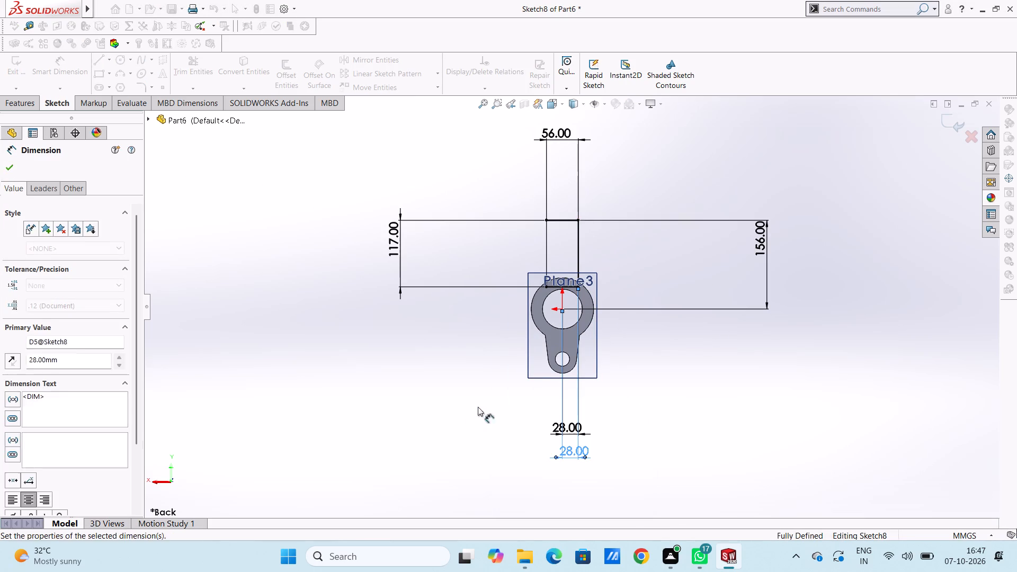
Extrude the rectangular arm region 20 mm blind from the sketch plane toward the cylinder's length, merging it with the body.
scroll(579, 313, down, 4)
scroll(561, 211, up, 4)
middle_drag(671, 265, 711, 275)
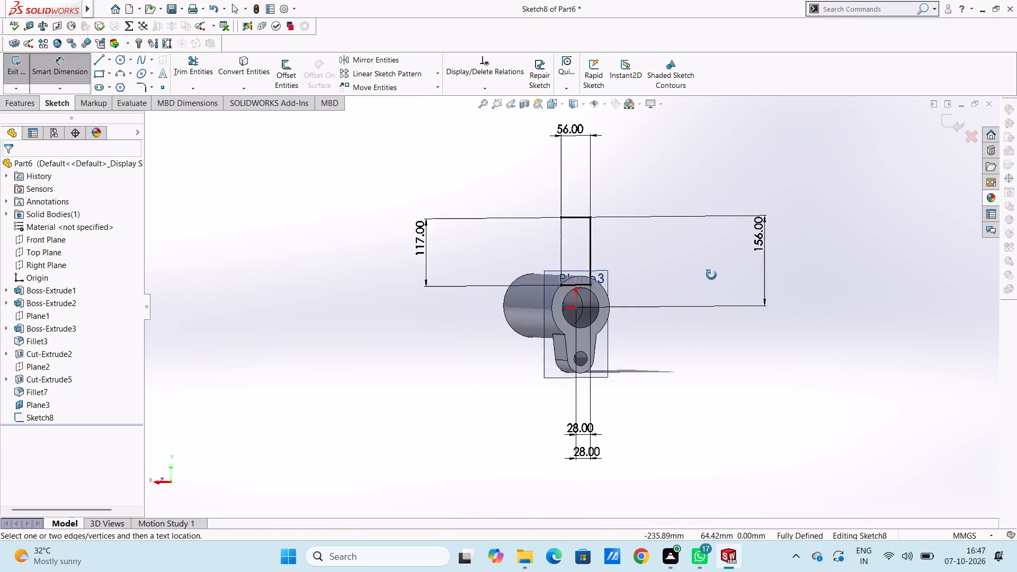
middle_drag(711, 275, 760, 305)
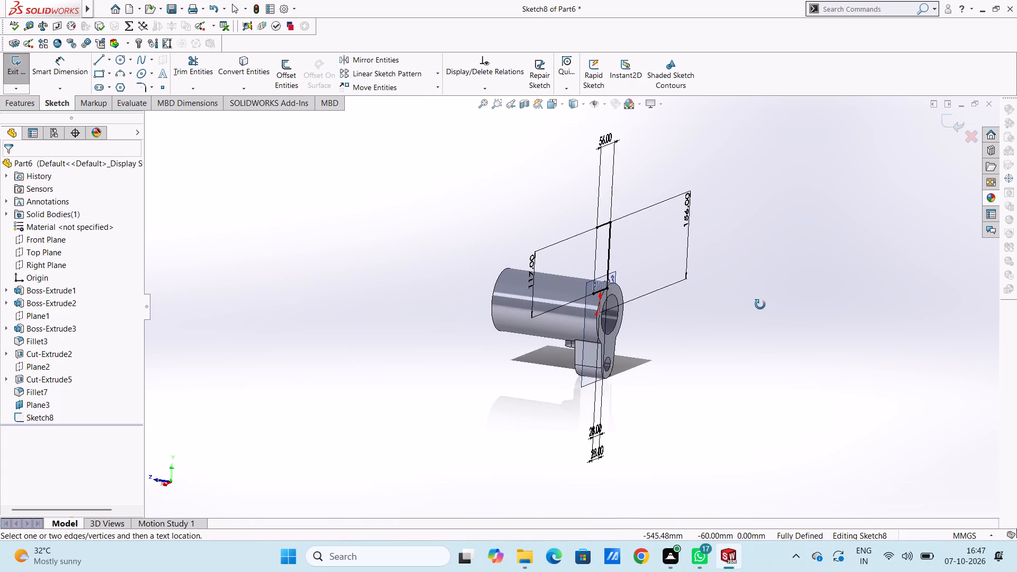
middle_drag(760, 305, 768, 309)
scroll(768, 309, up, 1)
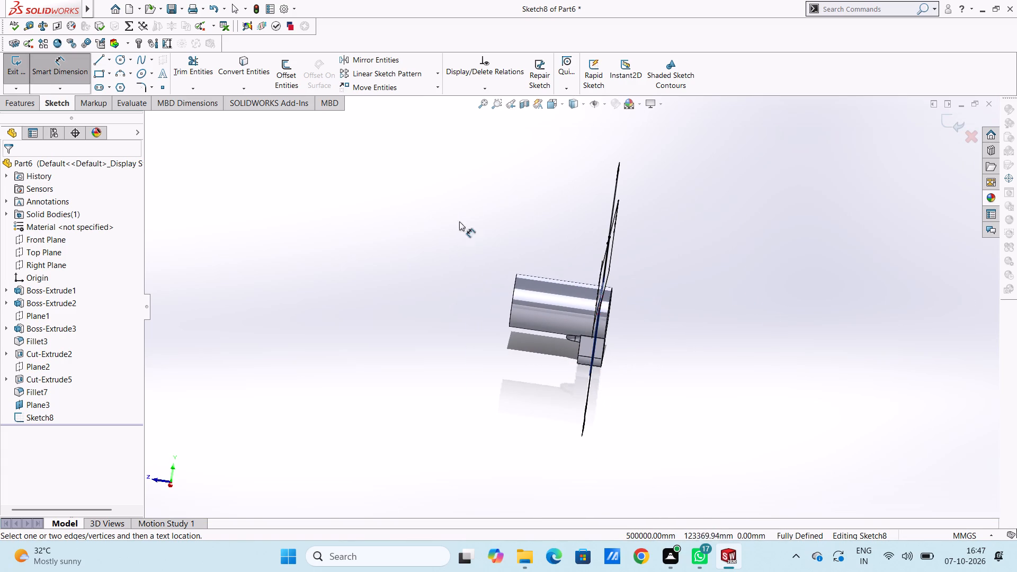
middle_drag(415, 237, 383, 227)
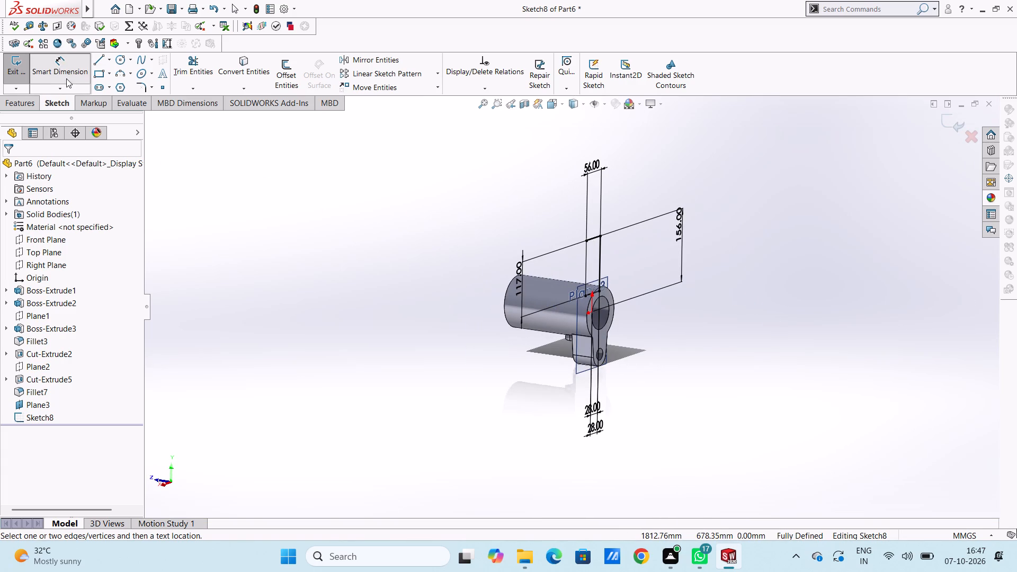
click(65, 74)
click(30, 105)
click(28, 84)
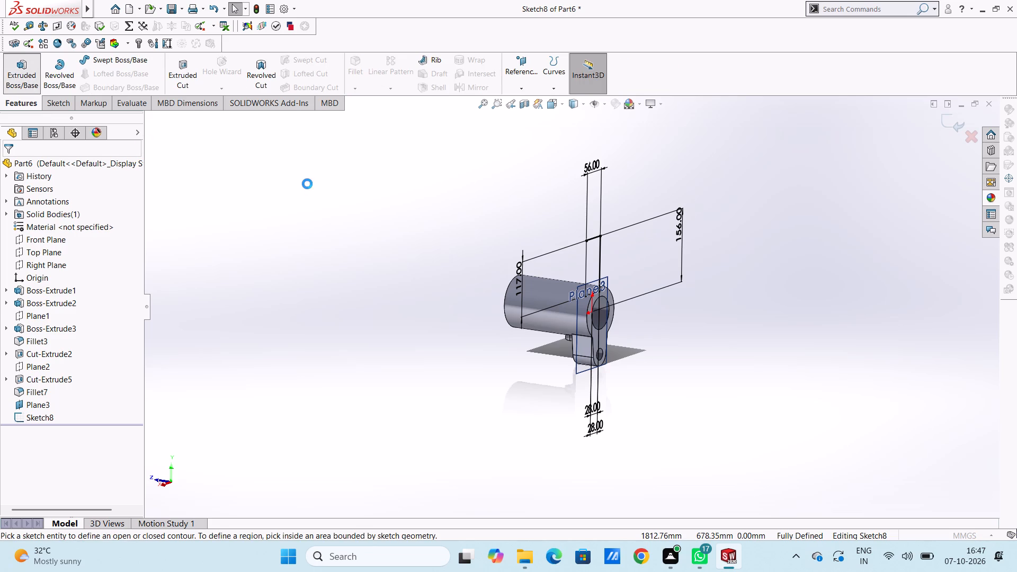
click(592, 264)
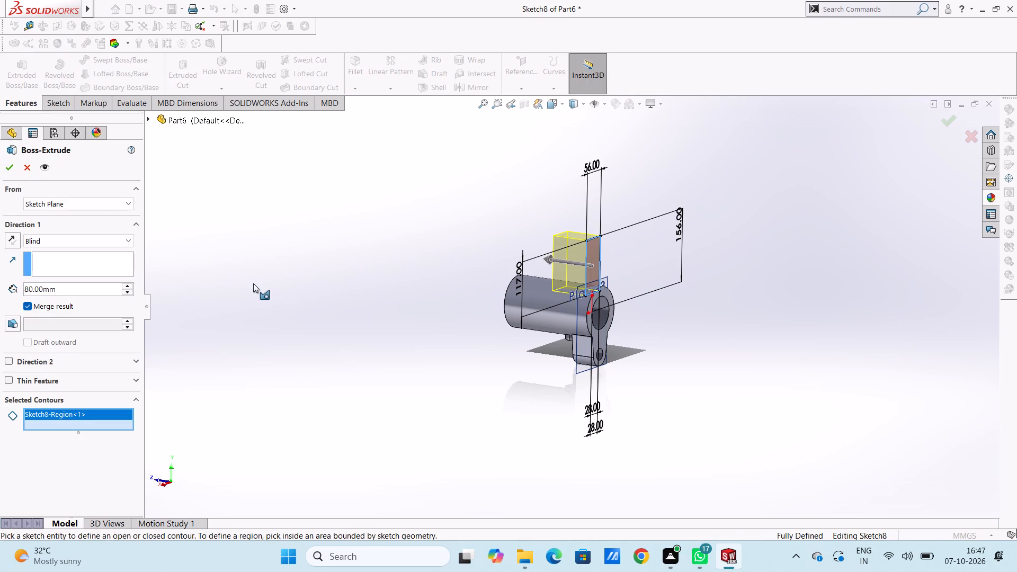
click(93, 281)
double_click(96, 290)
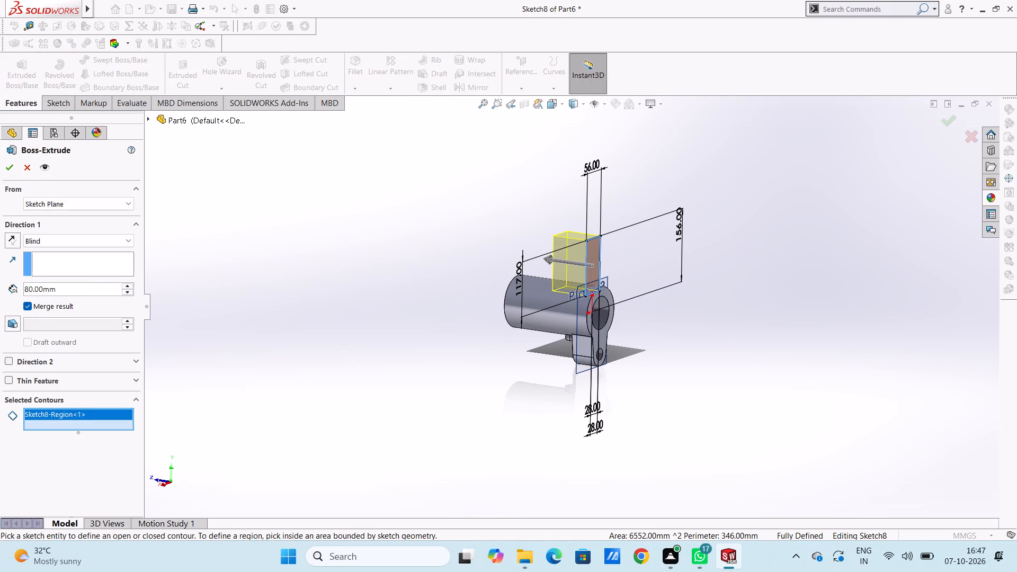
text(20)
key(Return)
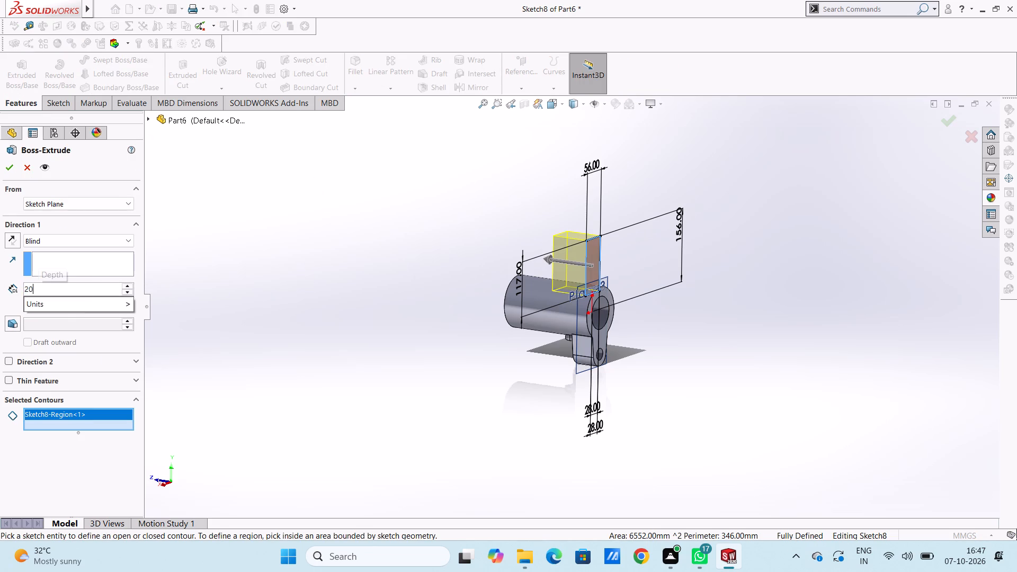
click(14, 175)
click(288, 255)
Hide Plane3, the reference plane carrying the arm sketch.
middle_drag(442, 307, 385, 299)
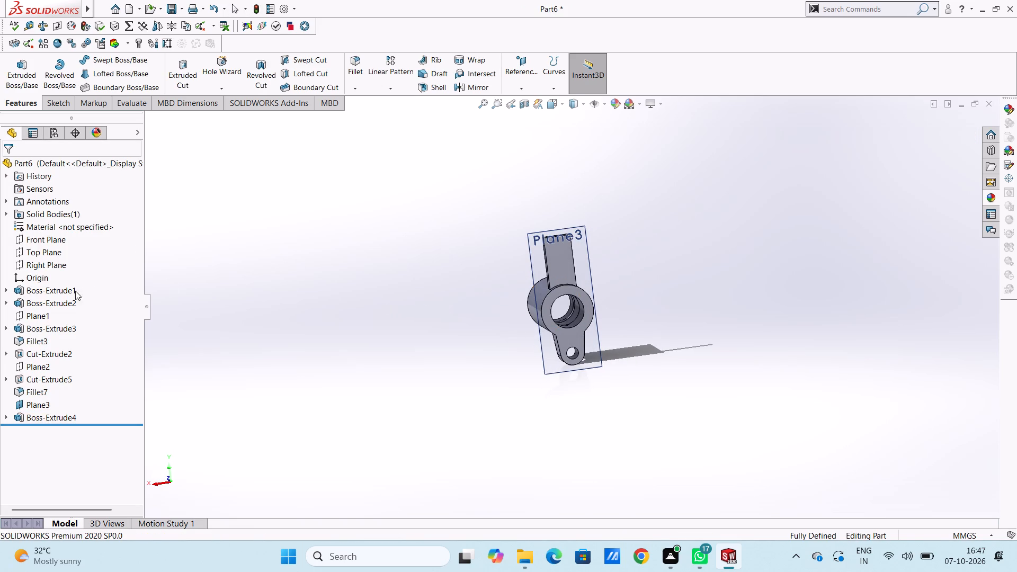
scroll(42, 377, down, 3)
scroll(41, 383, up, 3)
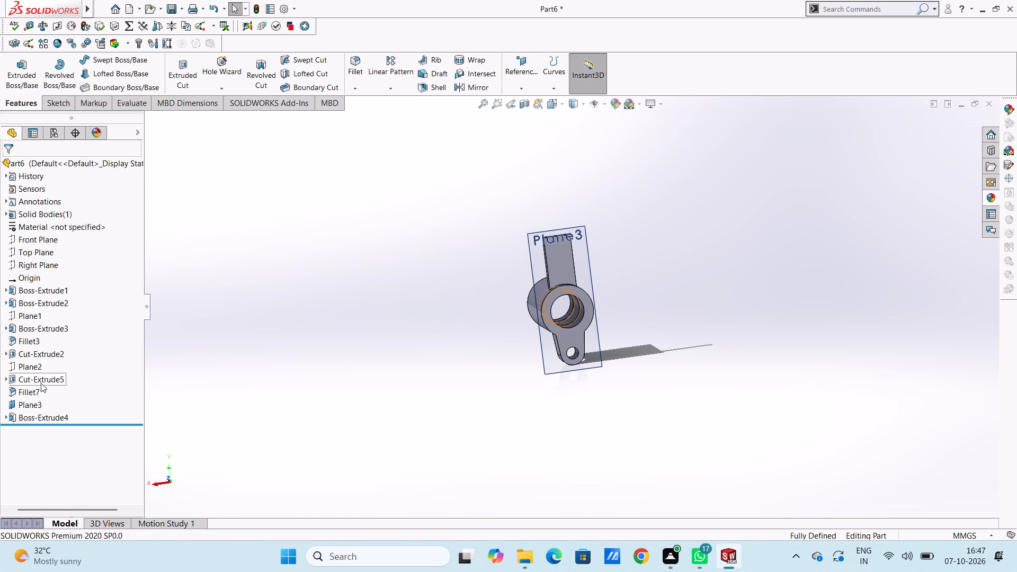
click(34, 403)
click(57, 390)
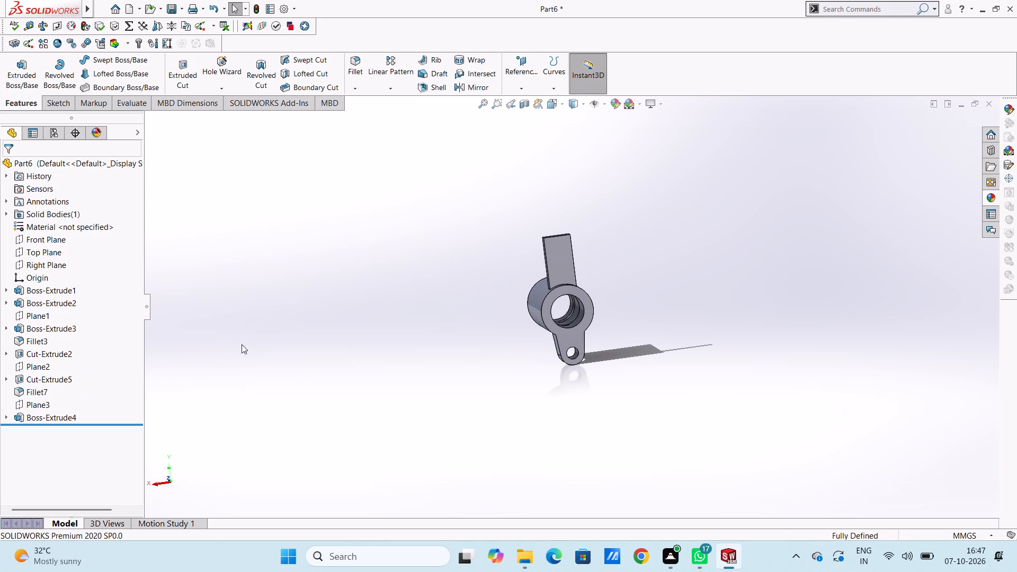
Examine the part with its new upper arm from several angles, including the top, isometric and bottom views.
middle_drag(331, 288, 434, 345)
scroll(390, 320, up, 1)
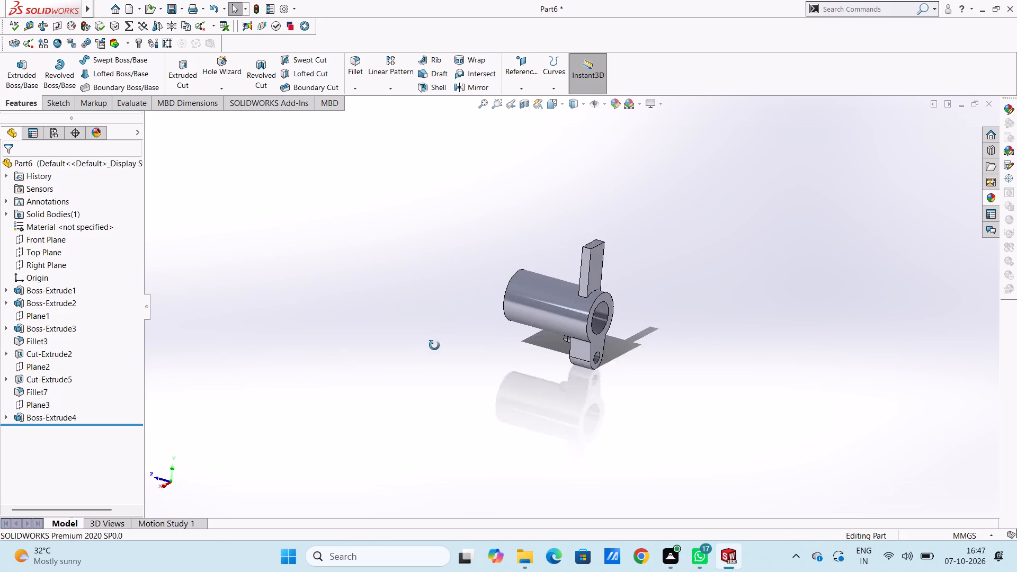
middle_drag(434, 345, 448, 353)
middle_drag(405, 280, 461, 299)
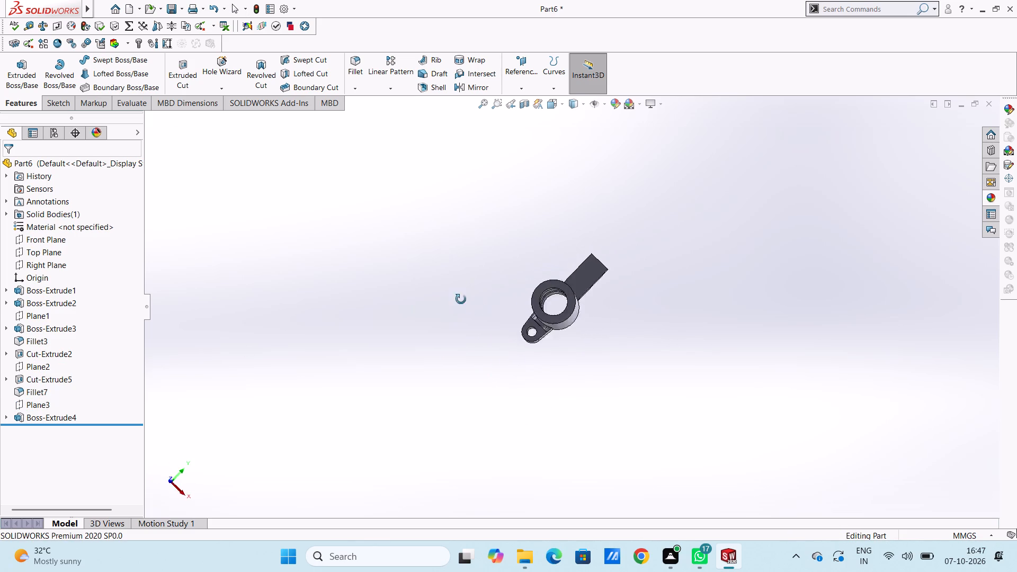
middle_drag(461, 299, 407, 247)
middle_drag(471, 364, 390, 272)
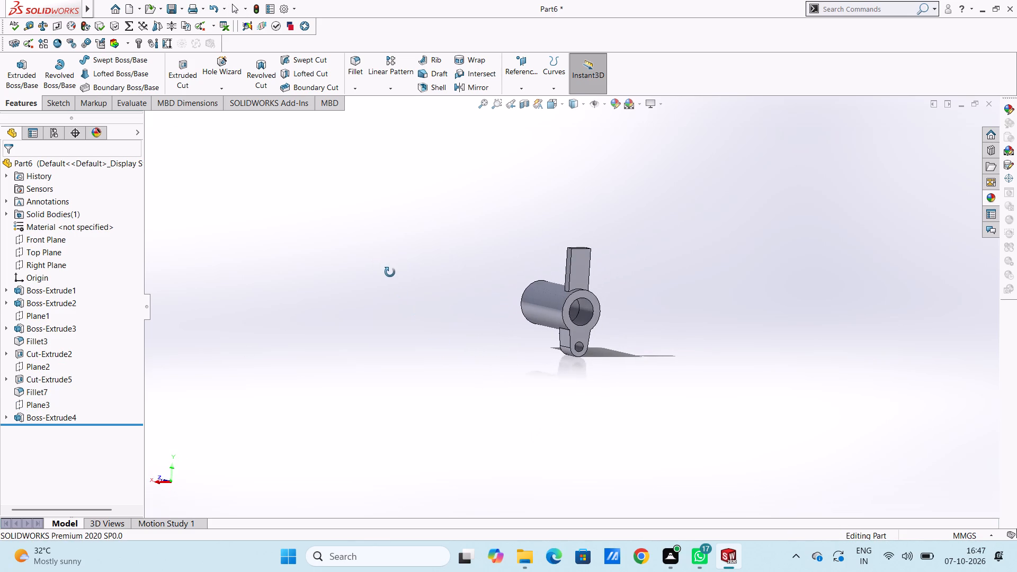
middle_drag(390, 272, 384, 273)
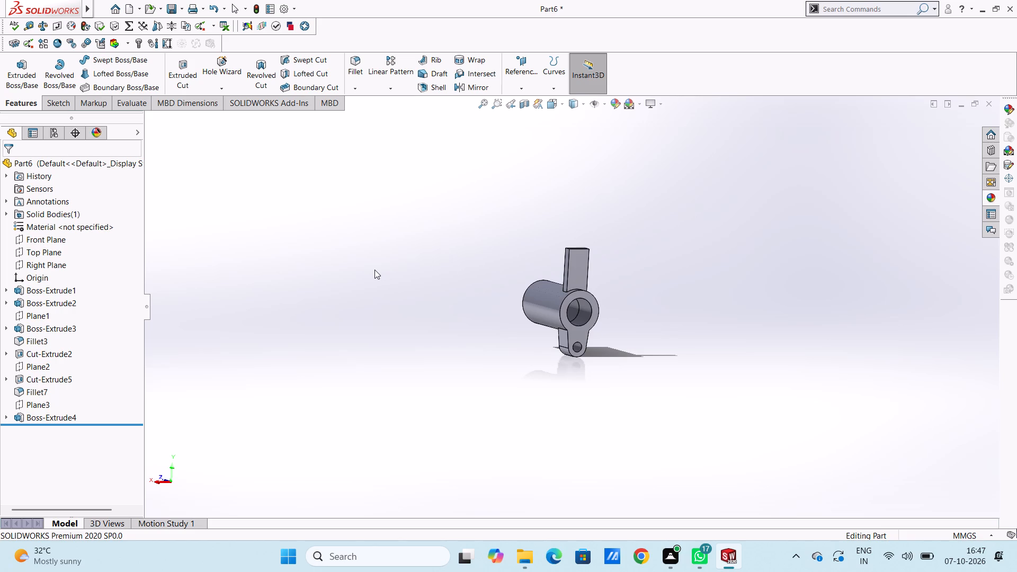
key(ctrl+5)
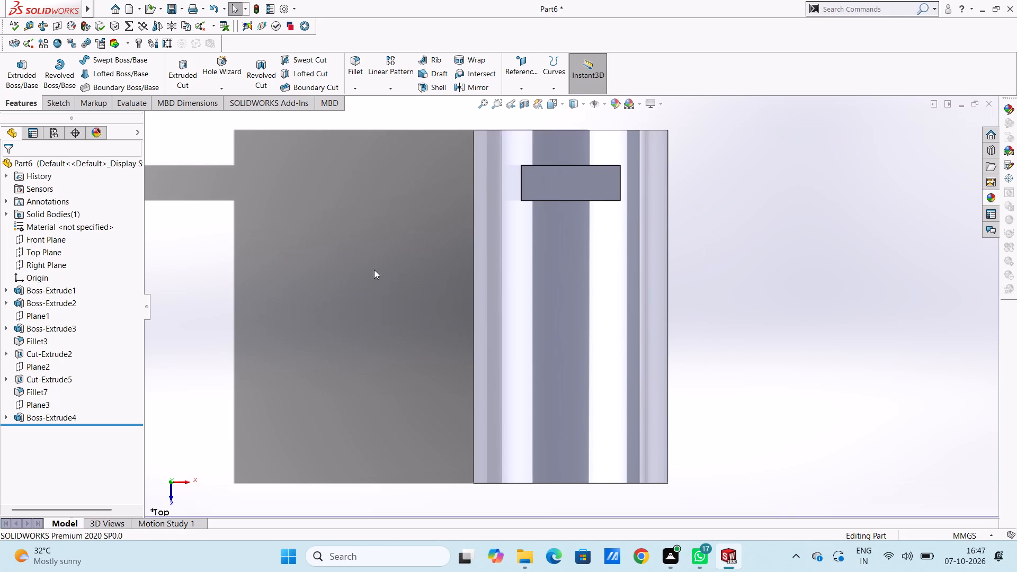
key(ctrl+7)
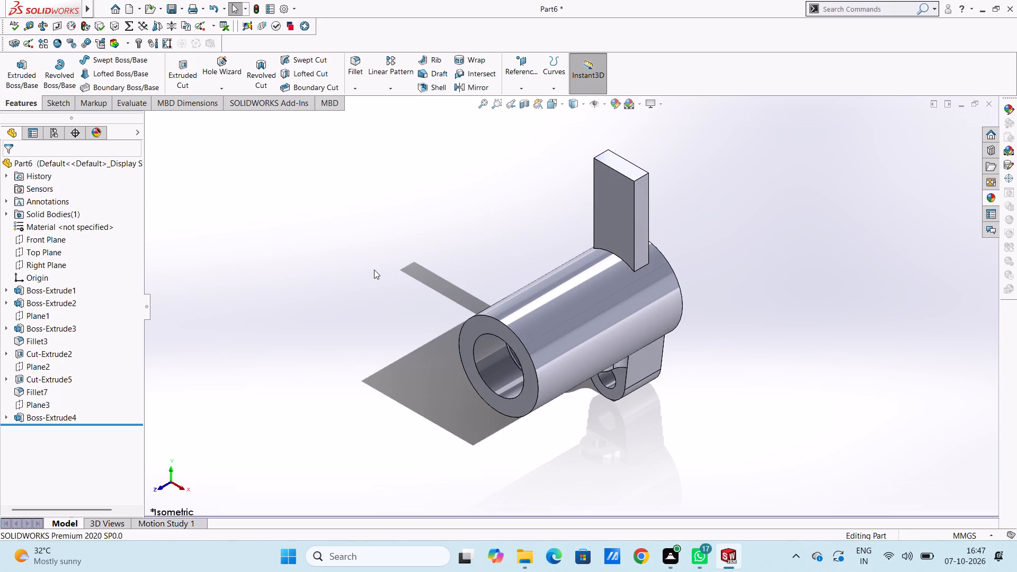
key(ctrl+6)
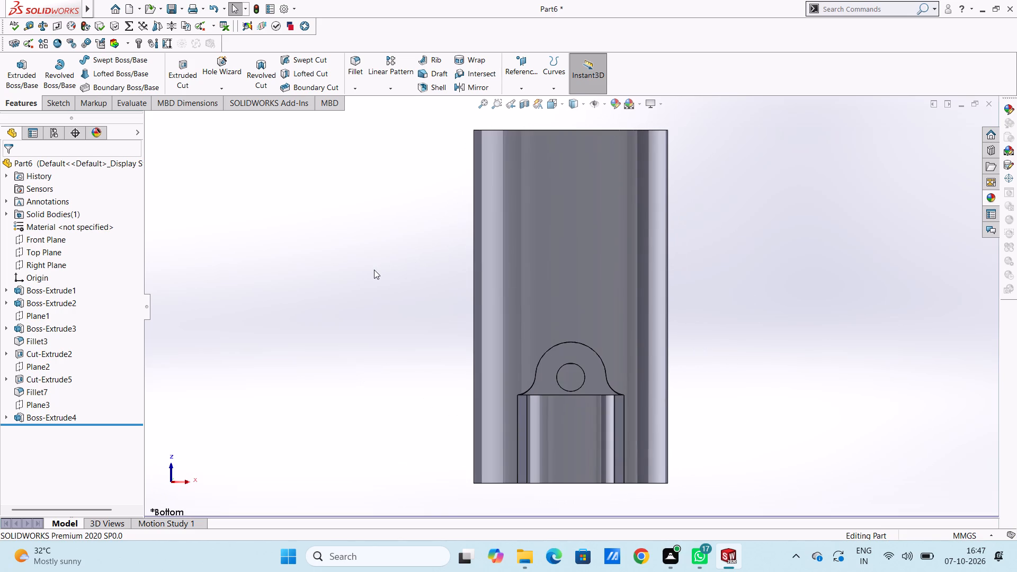
On the cylinder's back end face, start a sketch and draw a 72 mm vertical line from the origin toward the upper arm.
key(ctrl+2)
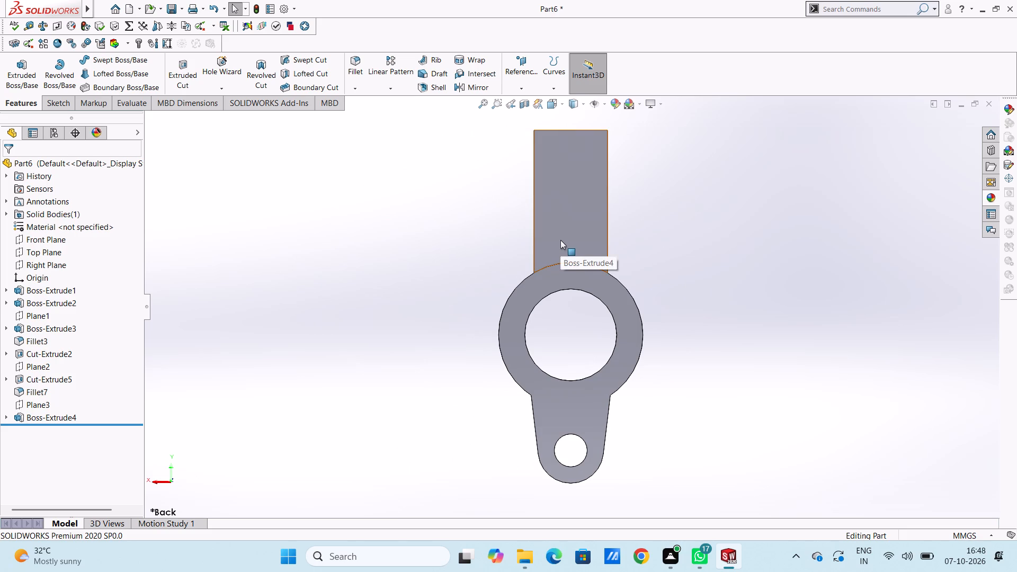
click(606, 281)
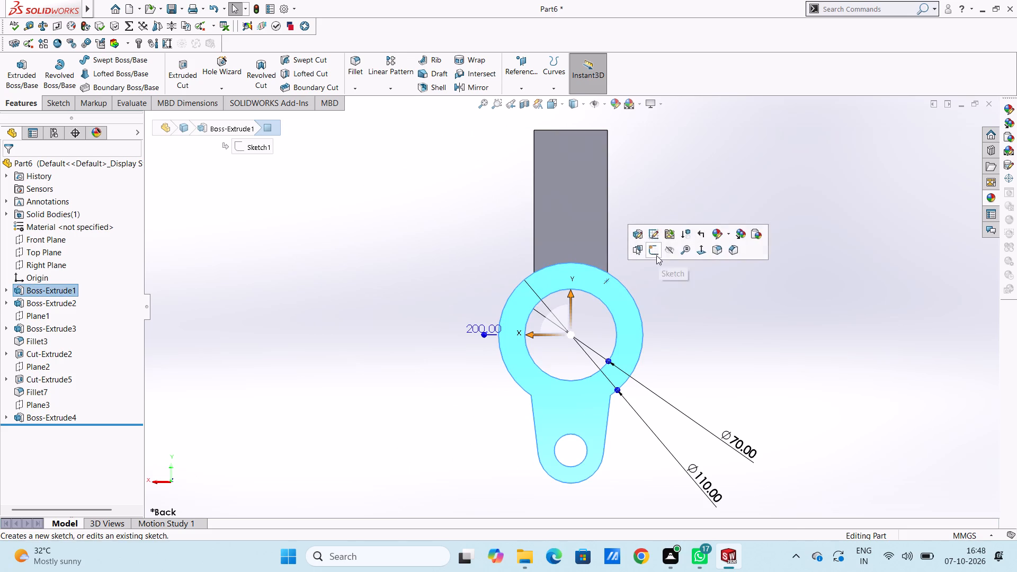
click(655, 254)
click(666, 228)
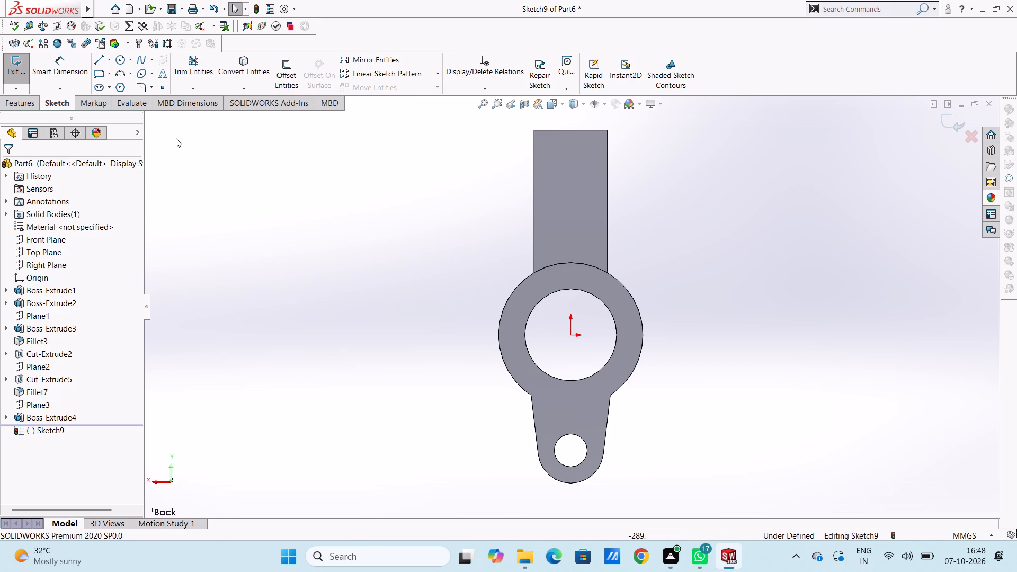
click(102, 62)
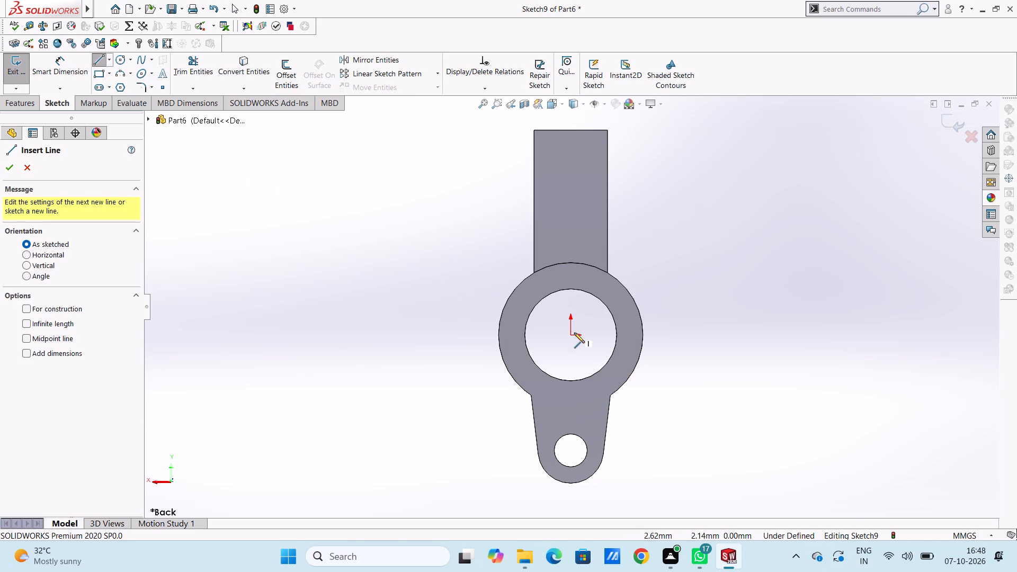
click(570, 335)
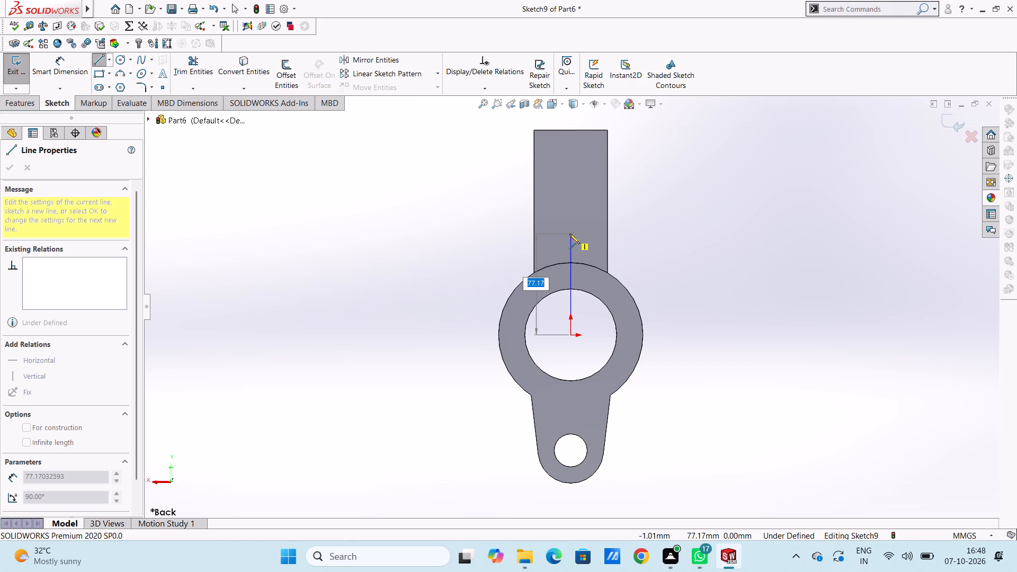
text(72)
key(Return)
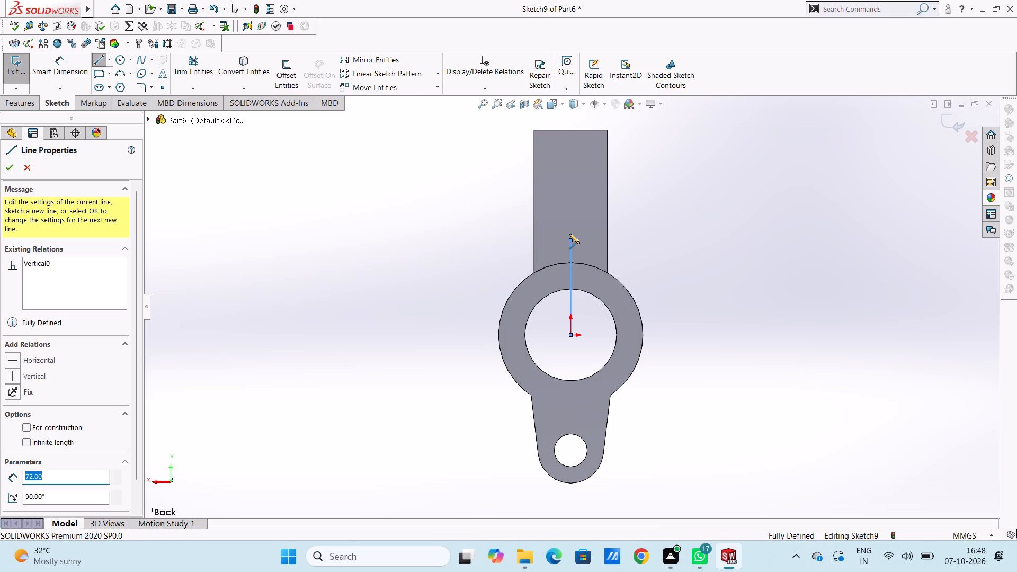
key(Escape)
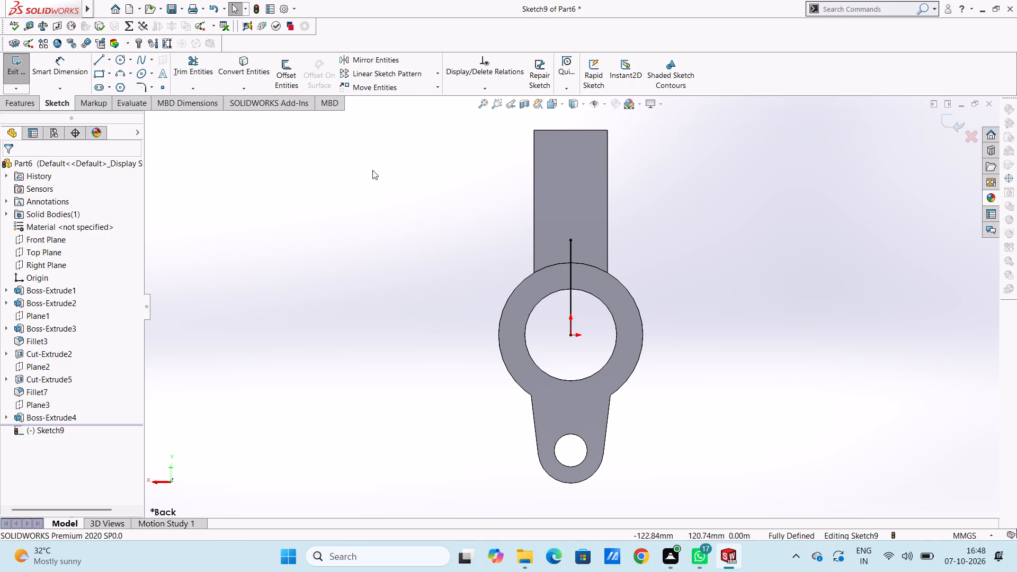
Dimension the length of the vertical centre line.
click(67, 66)
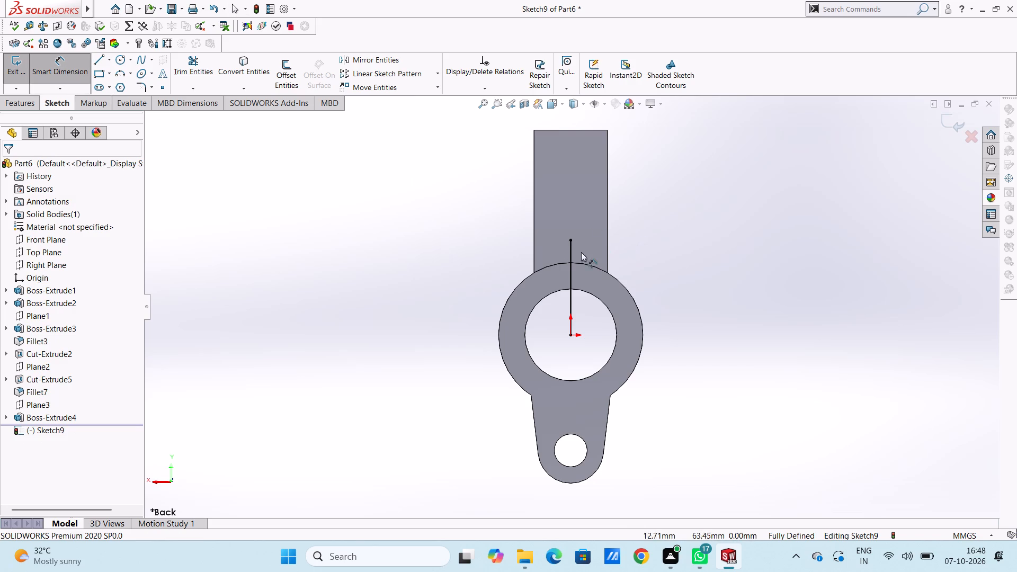
click(572, 252)
click(828, 263)
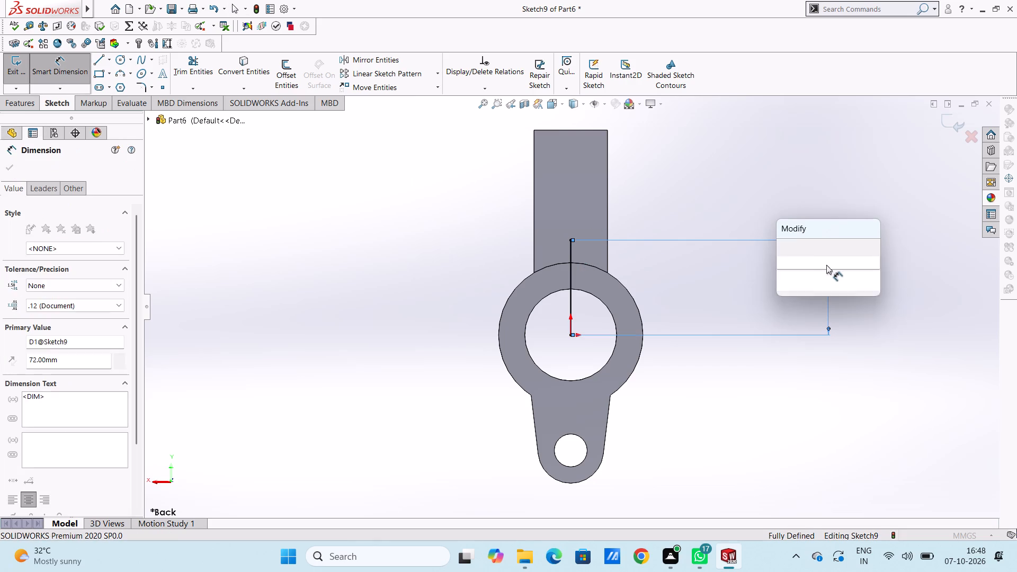
click(780, 246)
click(730, 263)
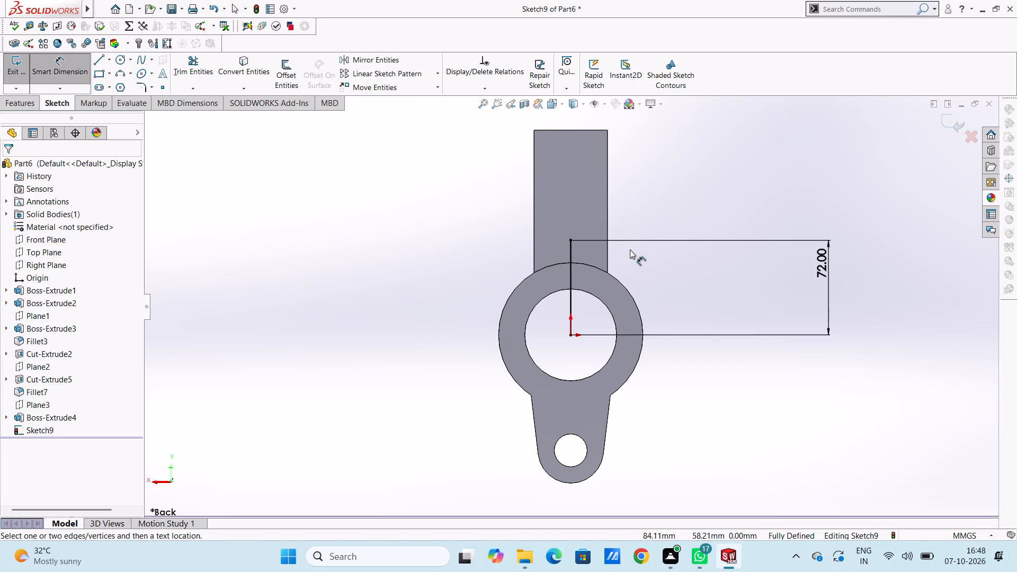
click(67, 65)
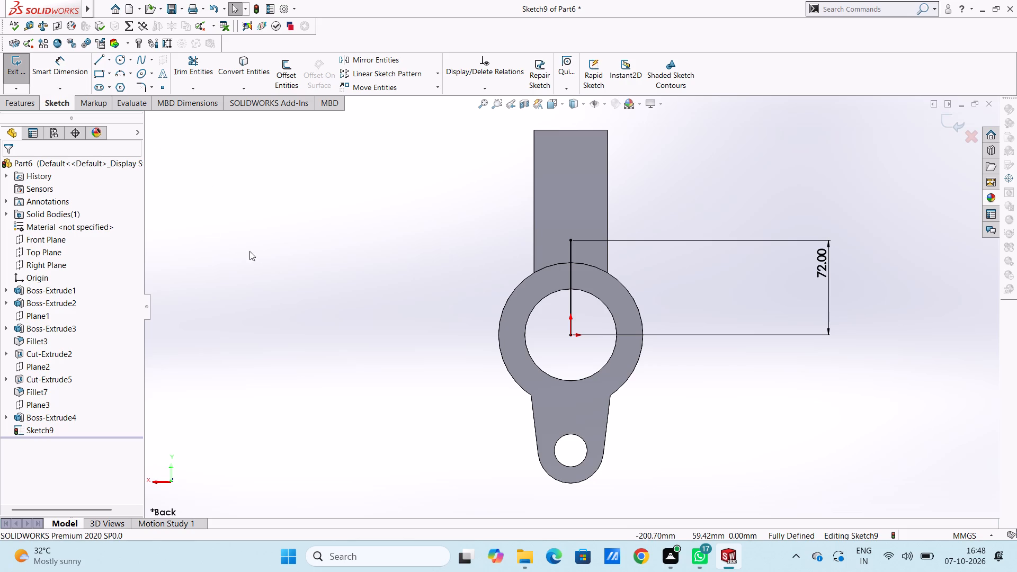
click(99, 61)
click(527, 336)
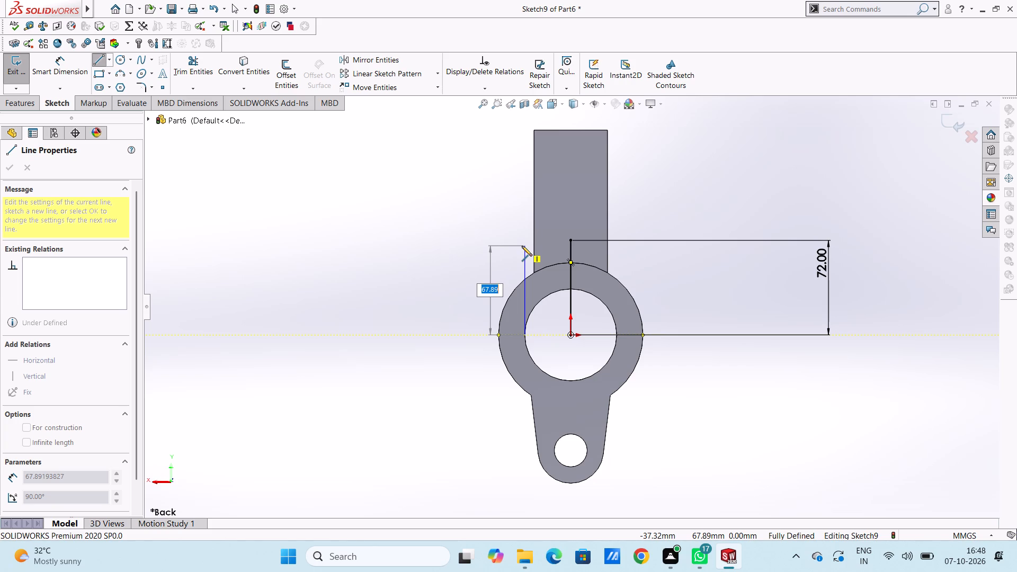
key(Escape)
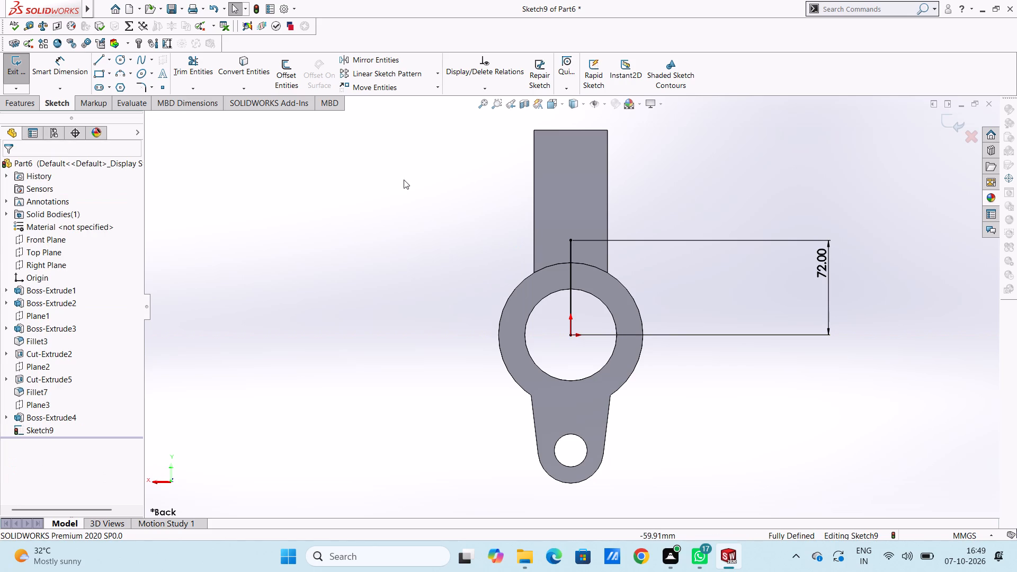
Sketch an open three-sided outline along the arm's side edges: 56 mm vertical legs from origin height, joined by a horizontal line across the arm.
click(100, 62)
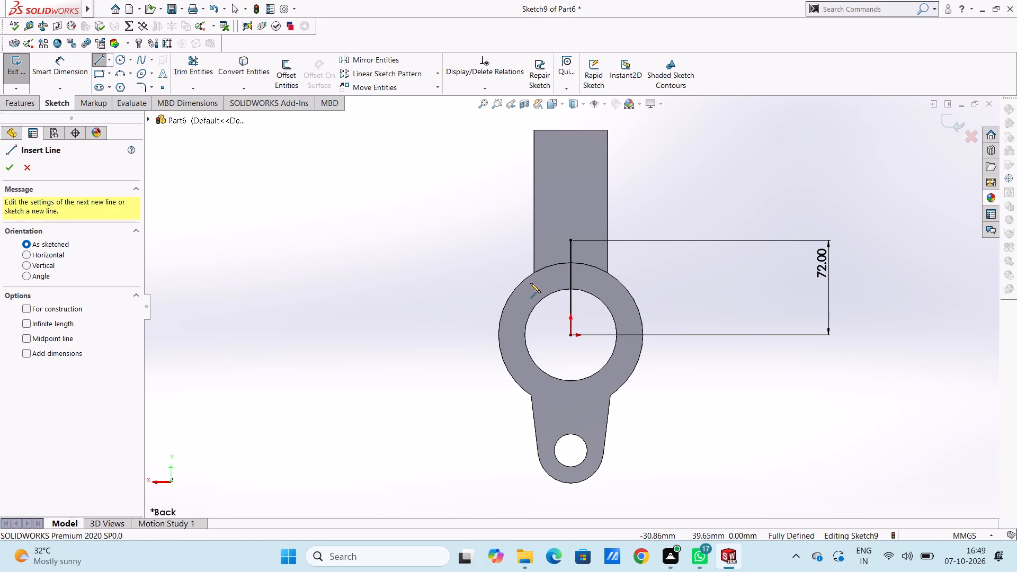
click(536, 336)
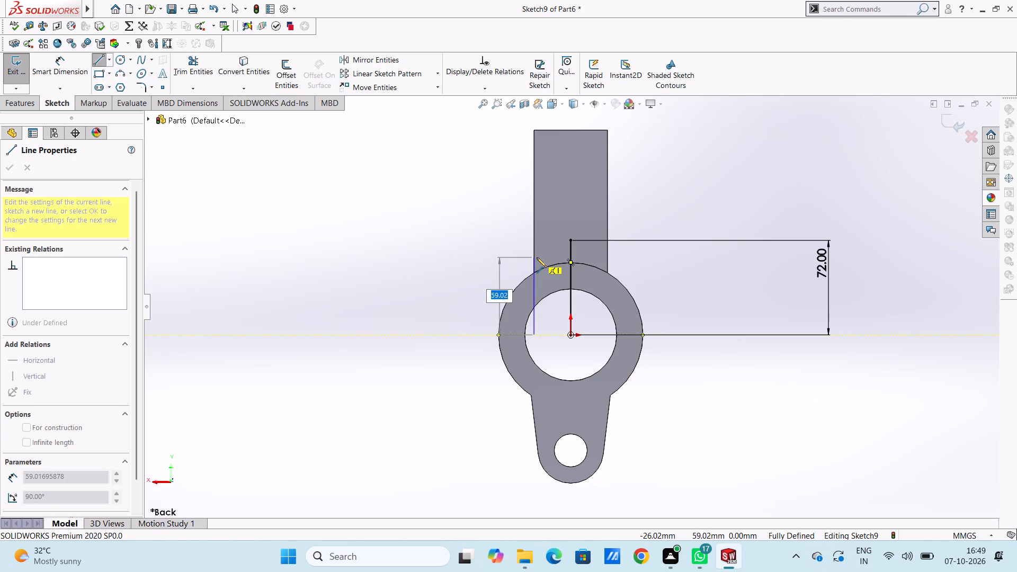
text(56)
key(Return)
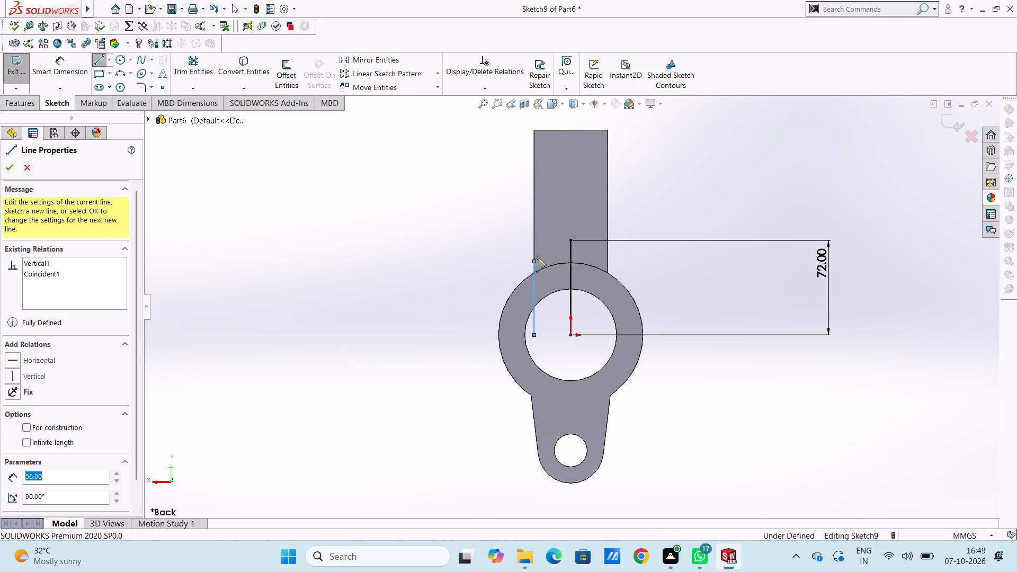
click(609, 260)
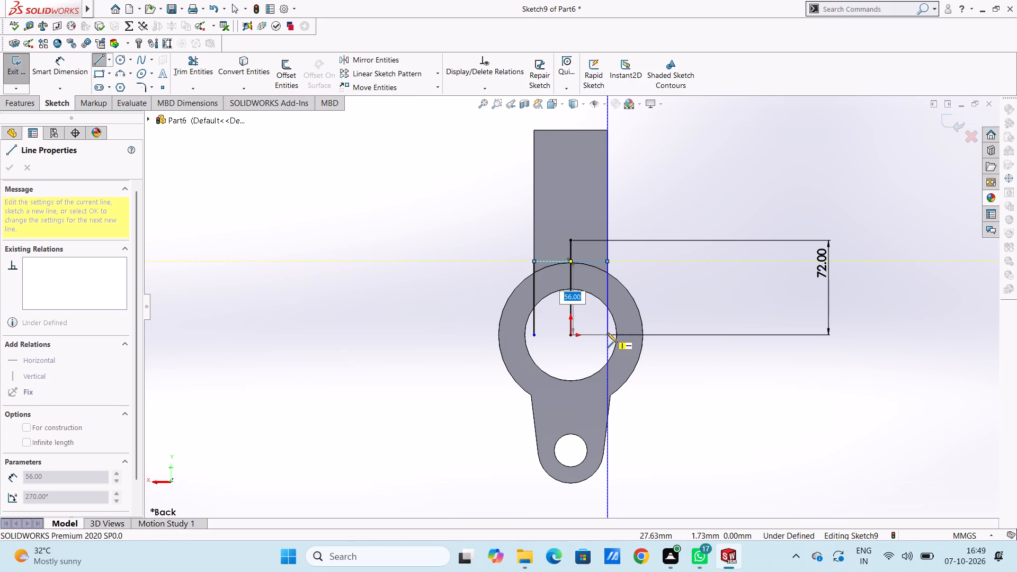
click(607, 333)
key(Escape)
key(Escape)
key(Escape)
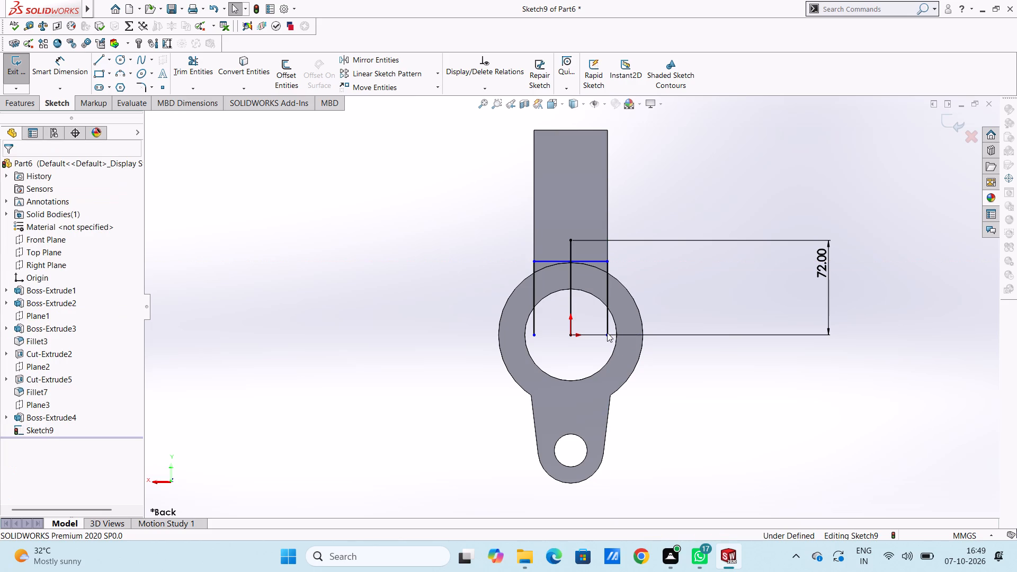
Sketch a 35 mm radius circle centred on the origin, matching the cylinder's bore edge.
scroll(623, 314, down, 1)
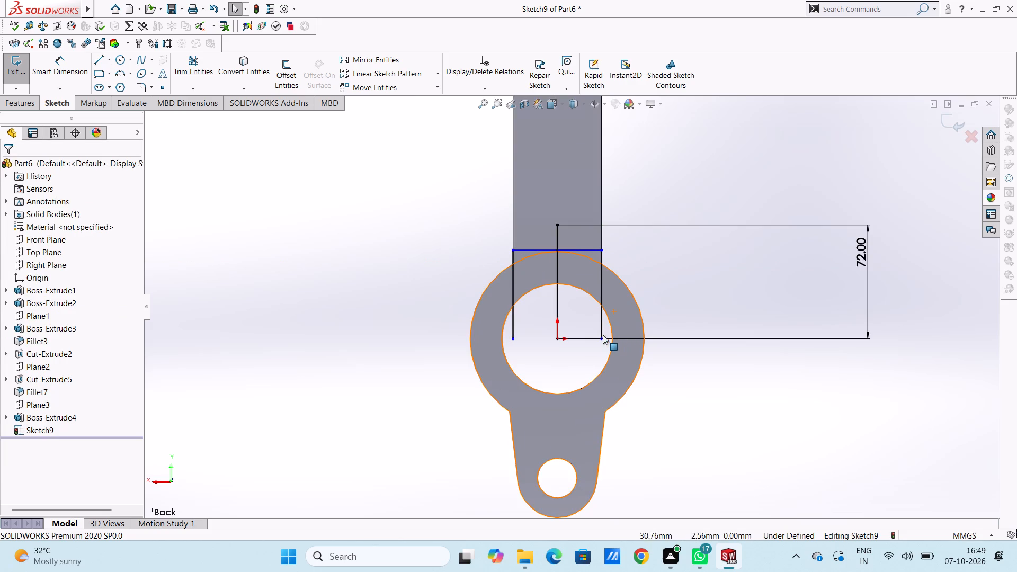
click(122, 60)
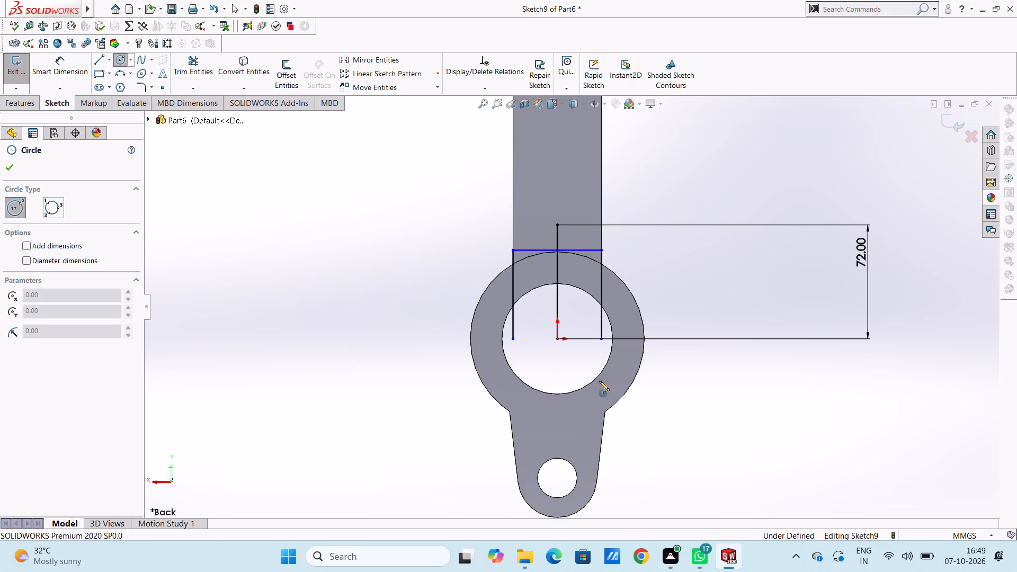
click(558, 341)
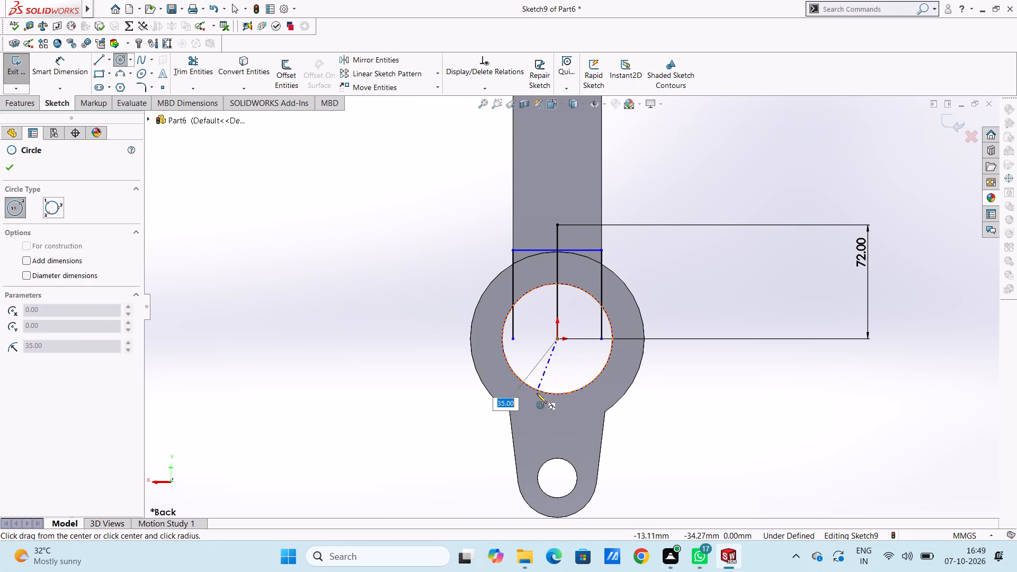
click(537, 393)
click(17, 173)
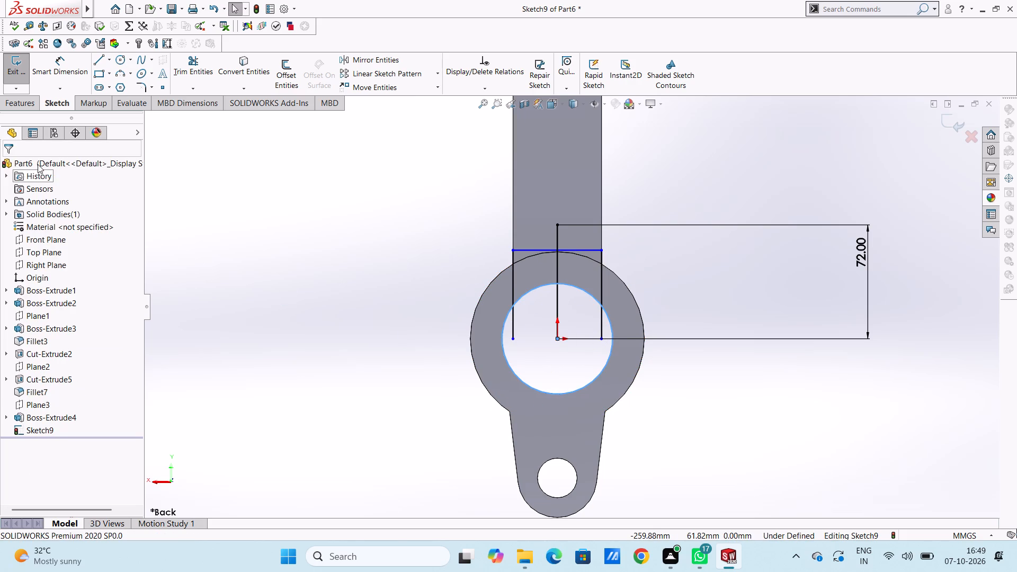
Trim the three vertical lines inside the circle, the centre line between circle and crossbar, and both halves of the horizontal line.
click(197, 58)
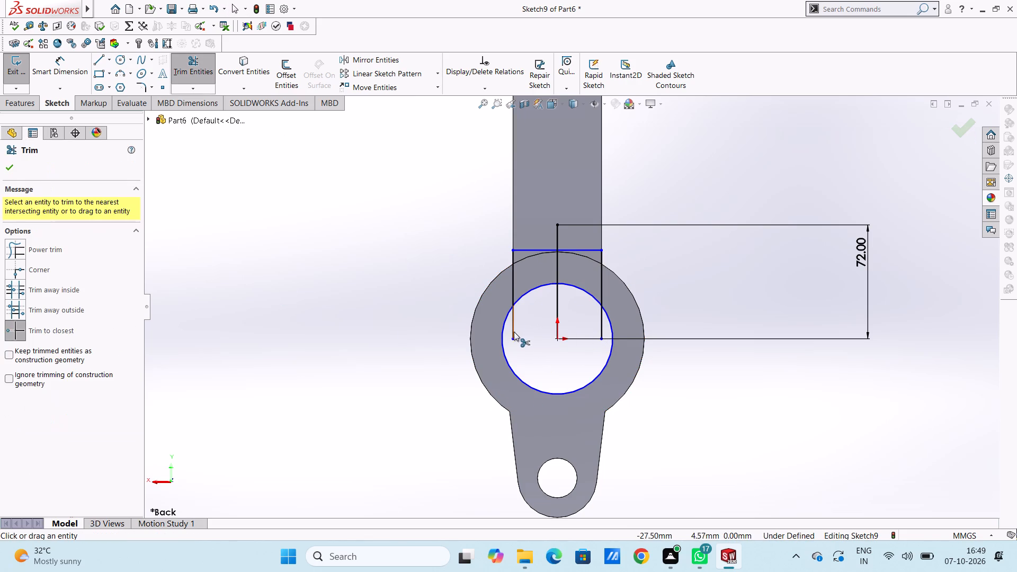
click(514, 332)
click(559, 322)
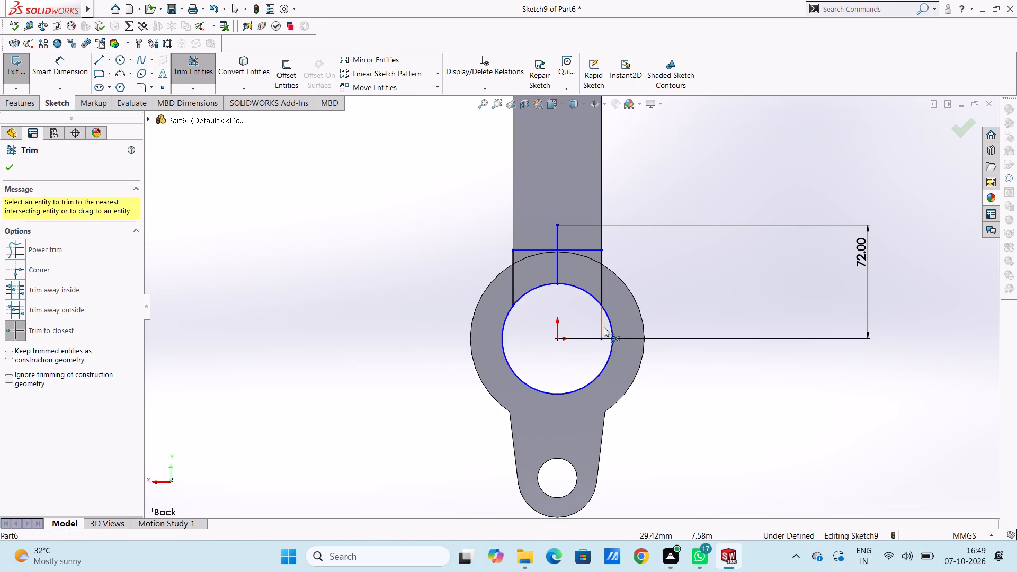
click(604, 327)
click(559, 276)
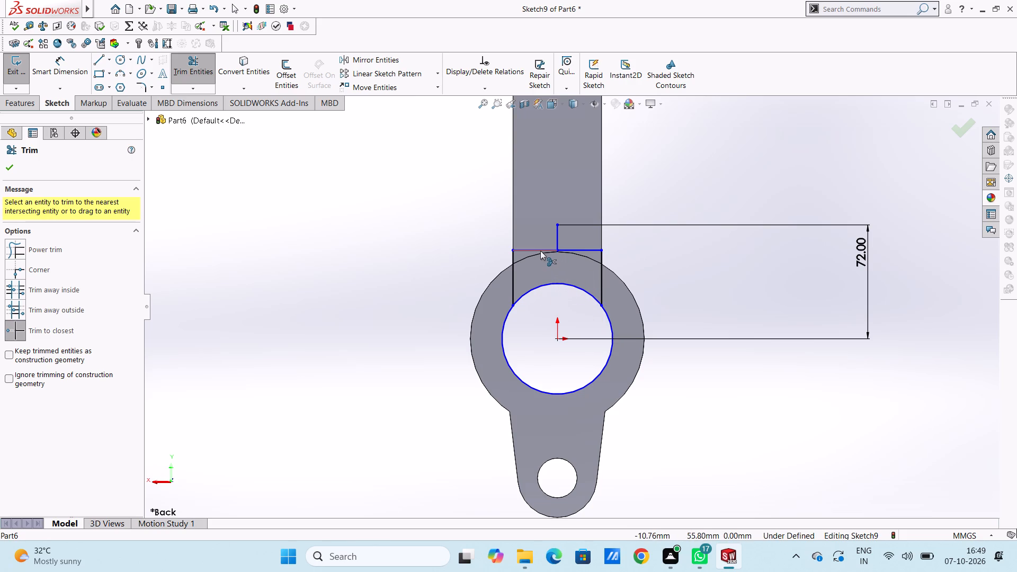
click(540, 251)
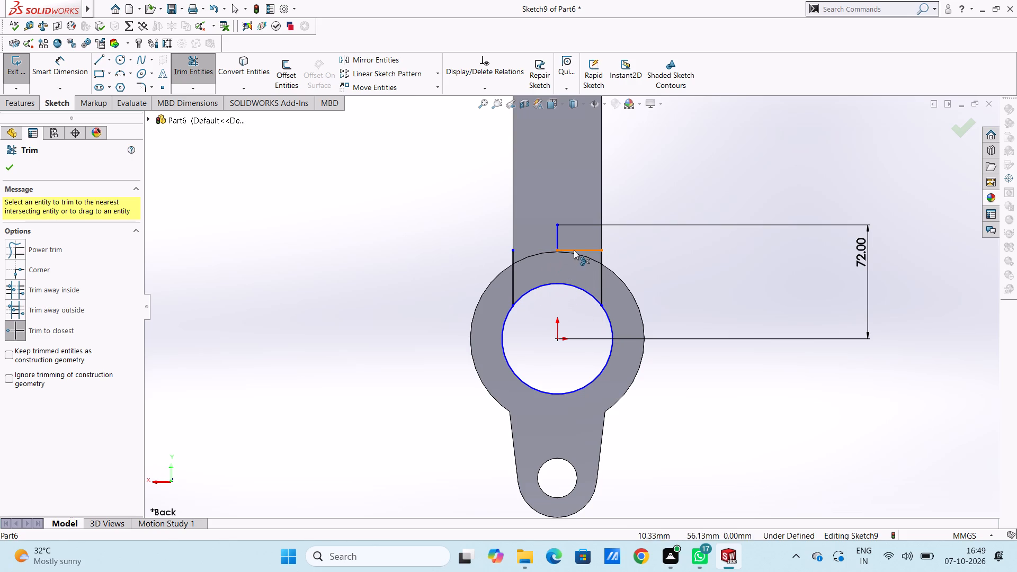
click(574, 250)
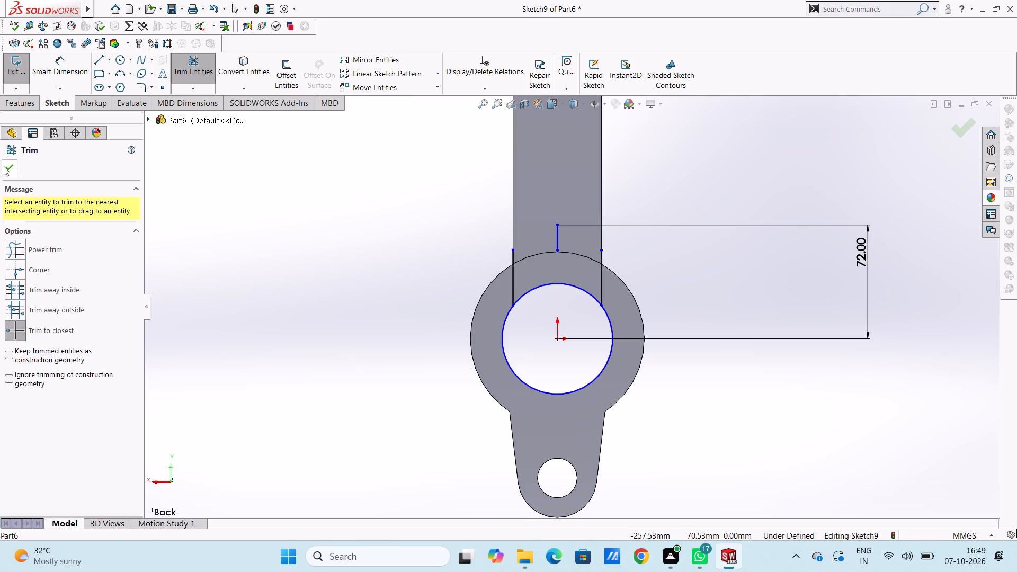
click(11, 166)
Dimension the length of the short centre line segment remaining above the trimmed crossbar.
click(72, 69)
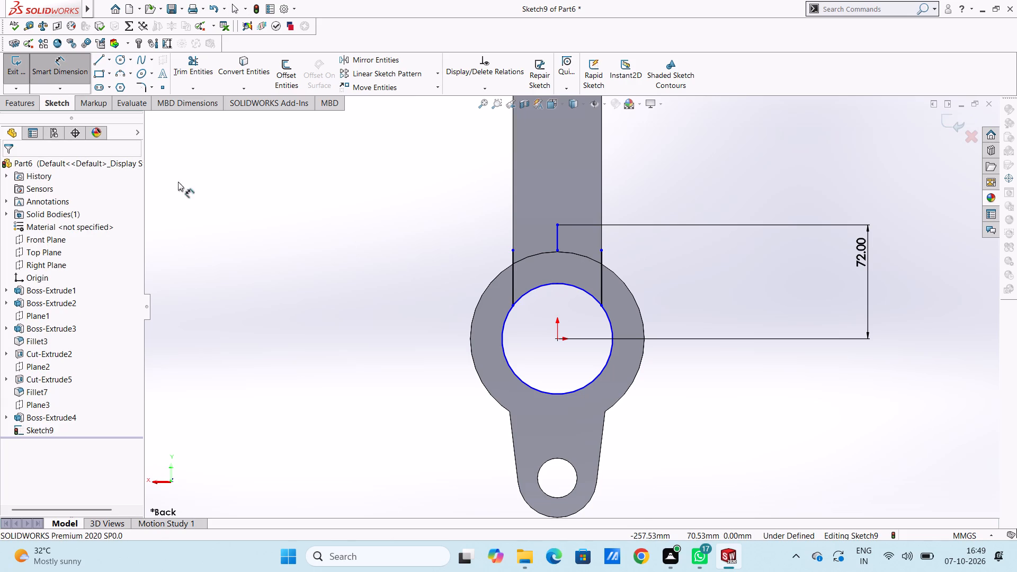
click(559, 236)
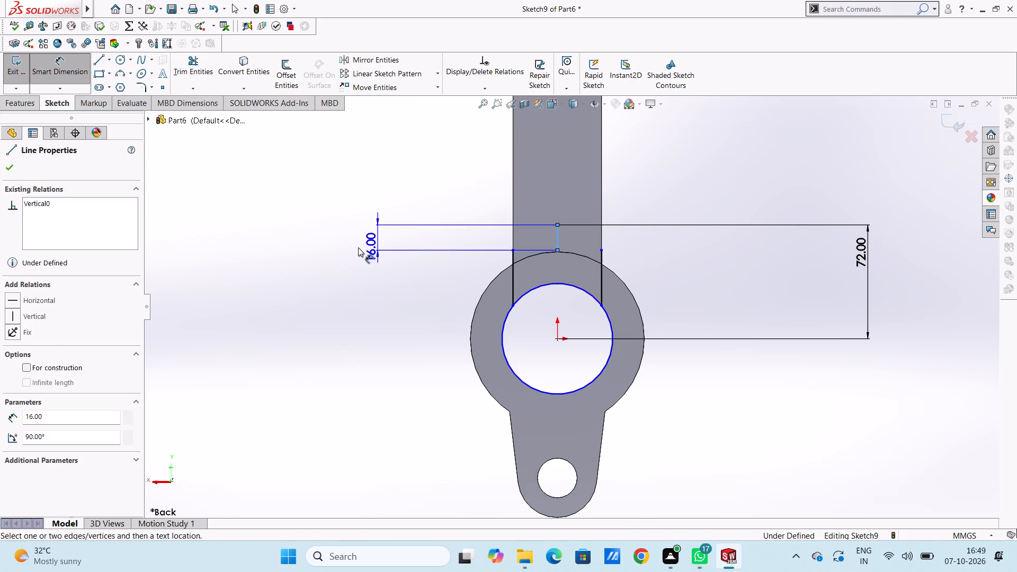
click(338, 247)
click(290, 234)
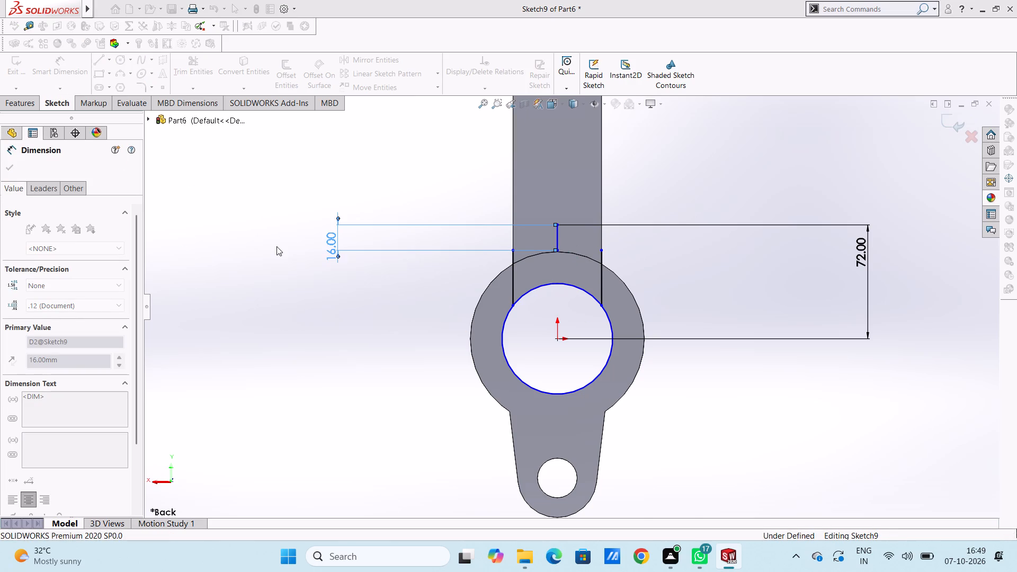
click(276, 246)
Dimension the lengths of both vertical side lines between the circle and their upper ends.
click(514, 278)
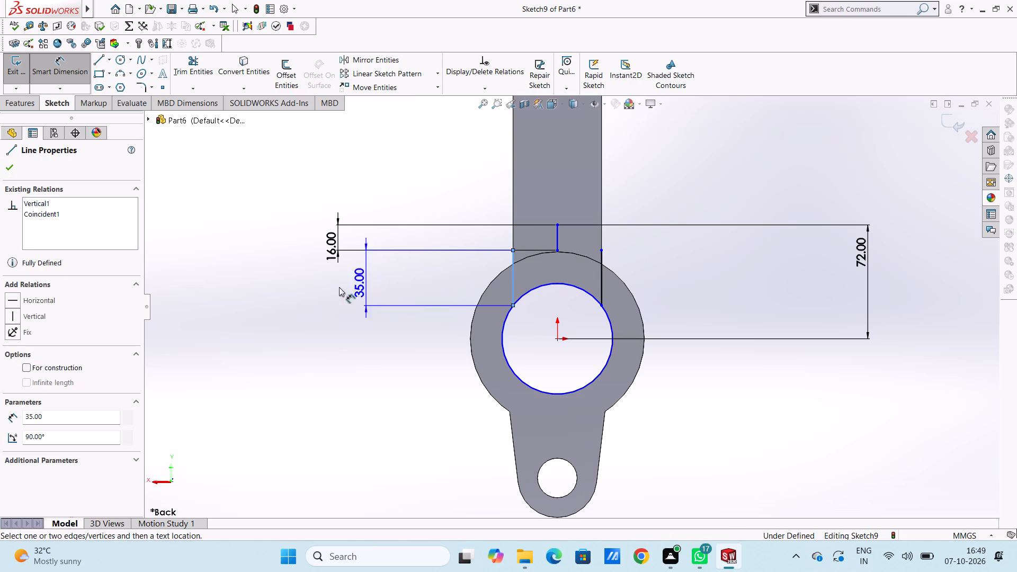
click(288, 296)
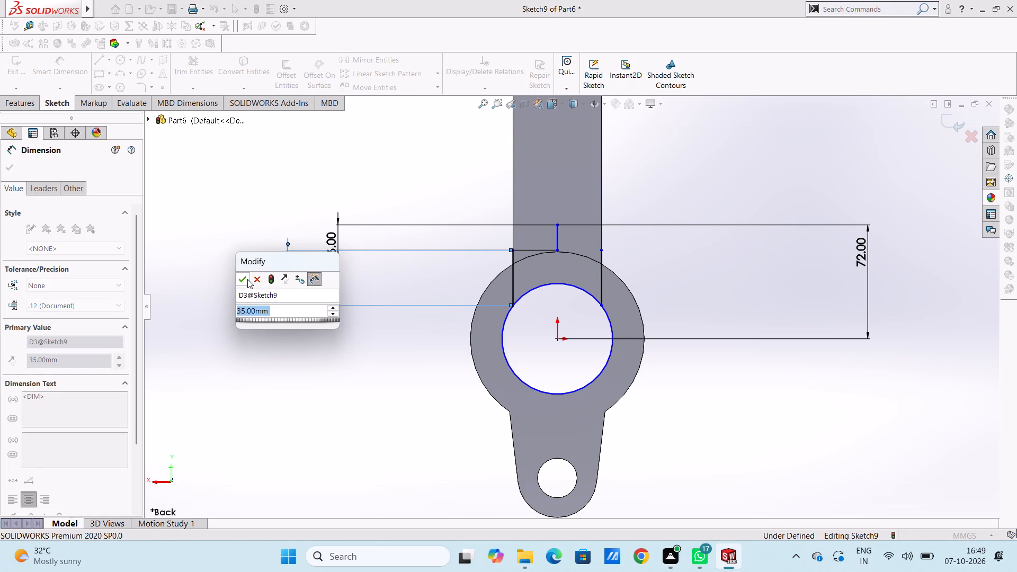
click(247, 279)
click(237, 264)
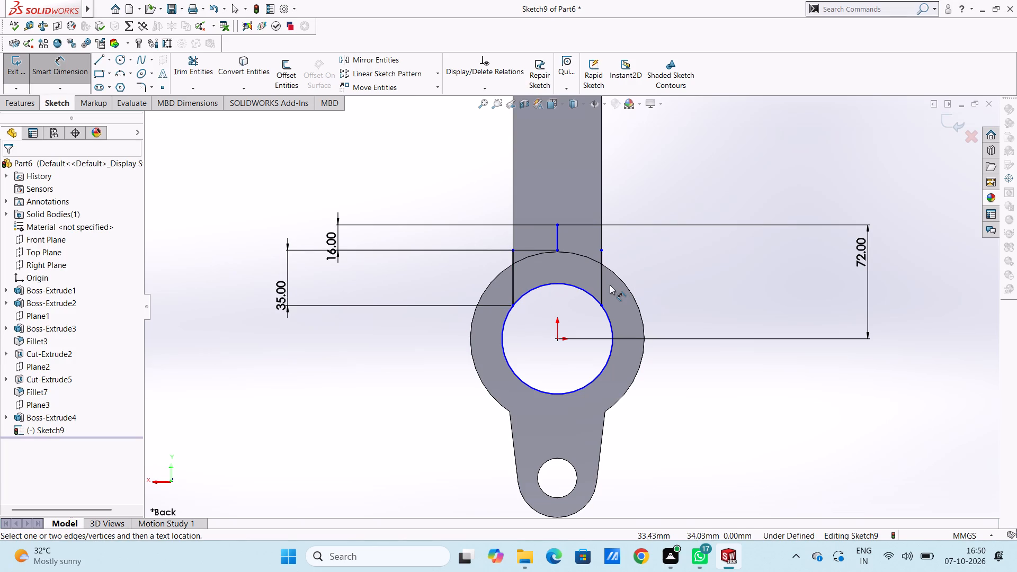
click(604, 282)
click(779, 306)
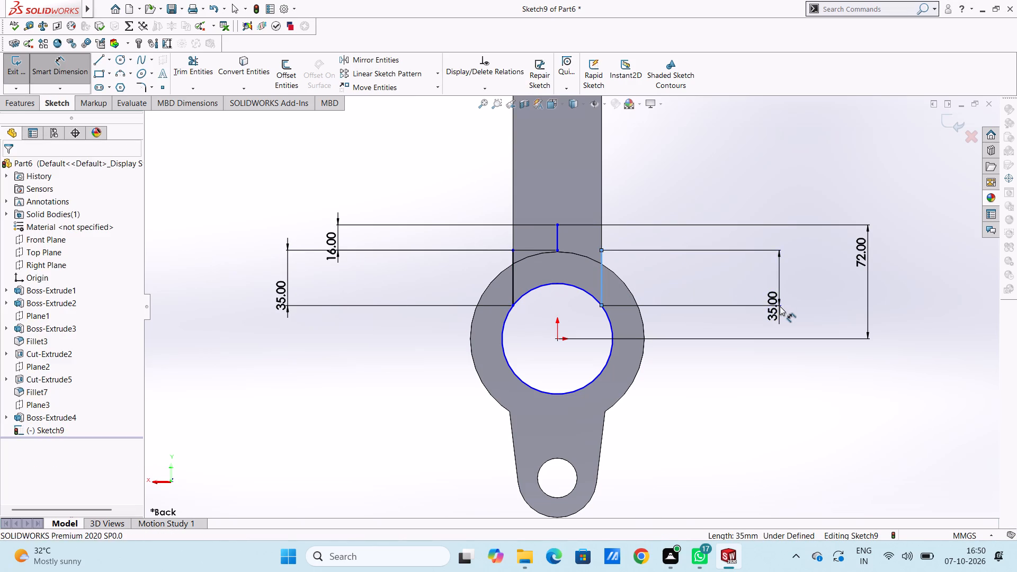
click(732, 291)
click(714, 276)
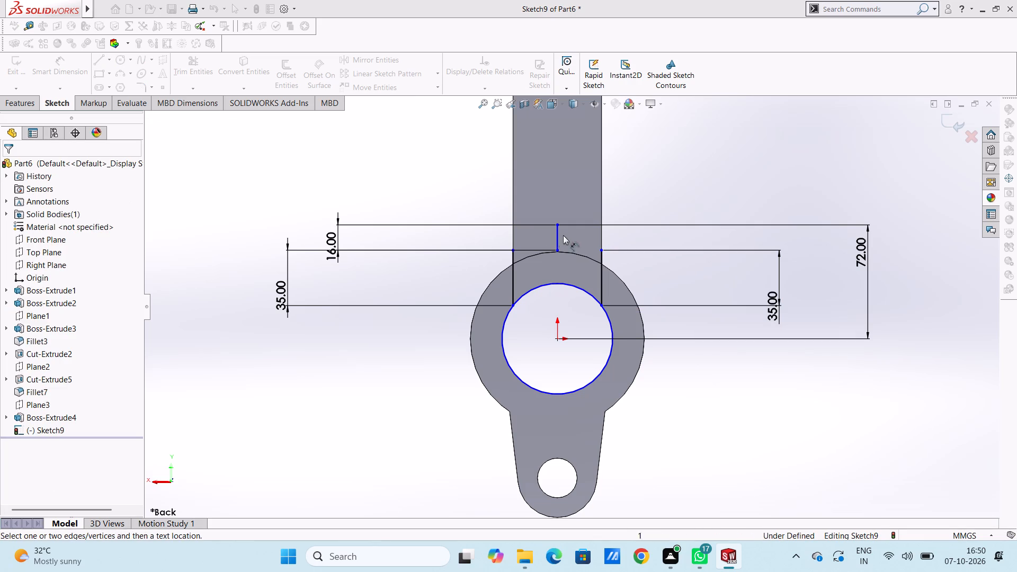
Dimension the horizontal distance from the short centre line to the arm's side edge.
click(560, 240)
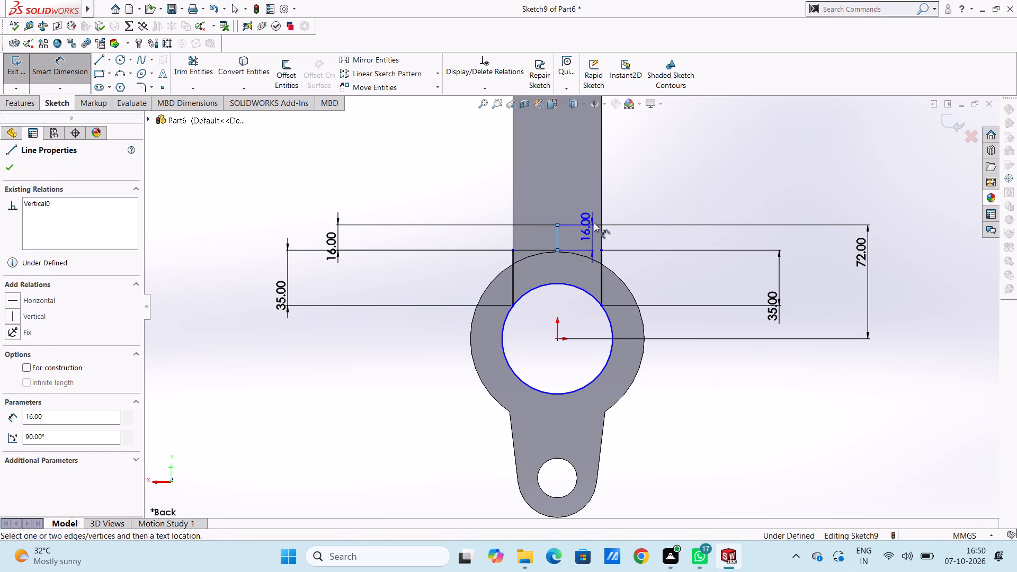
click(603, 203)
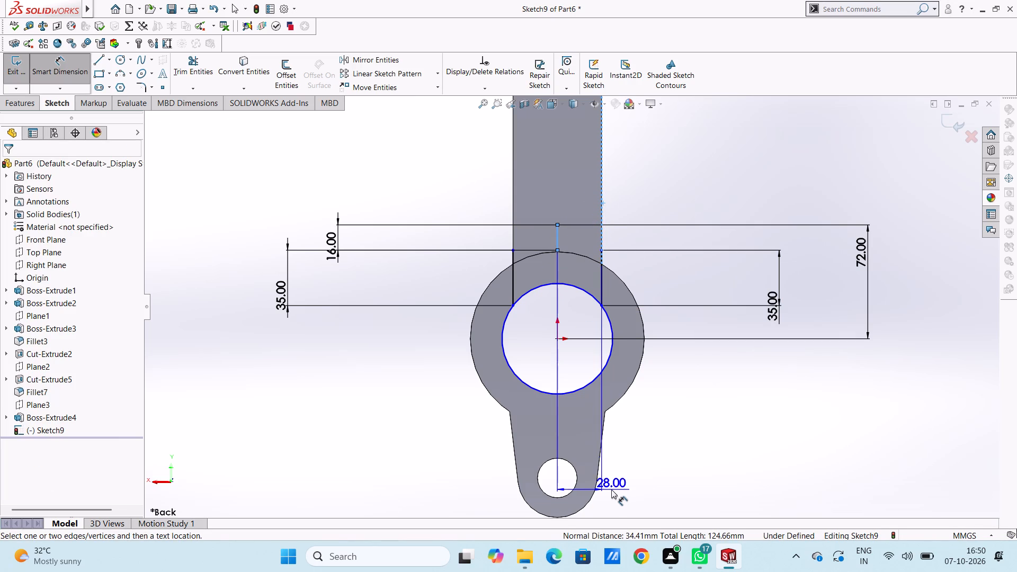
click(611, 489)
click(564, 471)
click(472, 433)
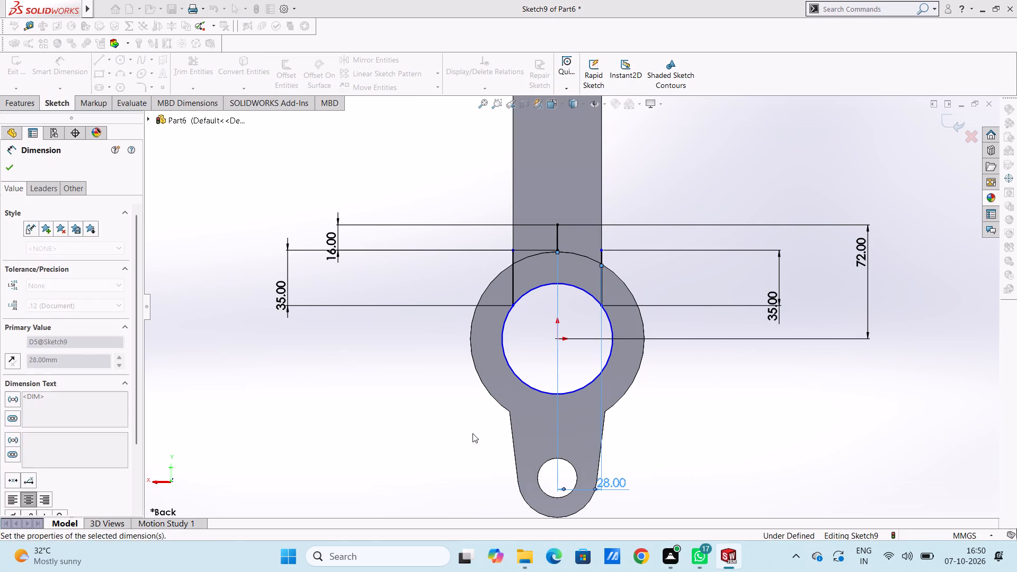
Dimension the diameter of the sketched circle around the origin.
scroll(595, 195, down, 2)
scroll(571, 262, up, 3)
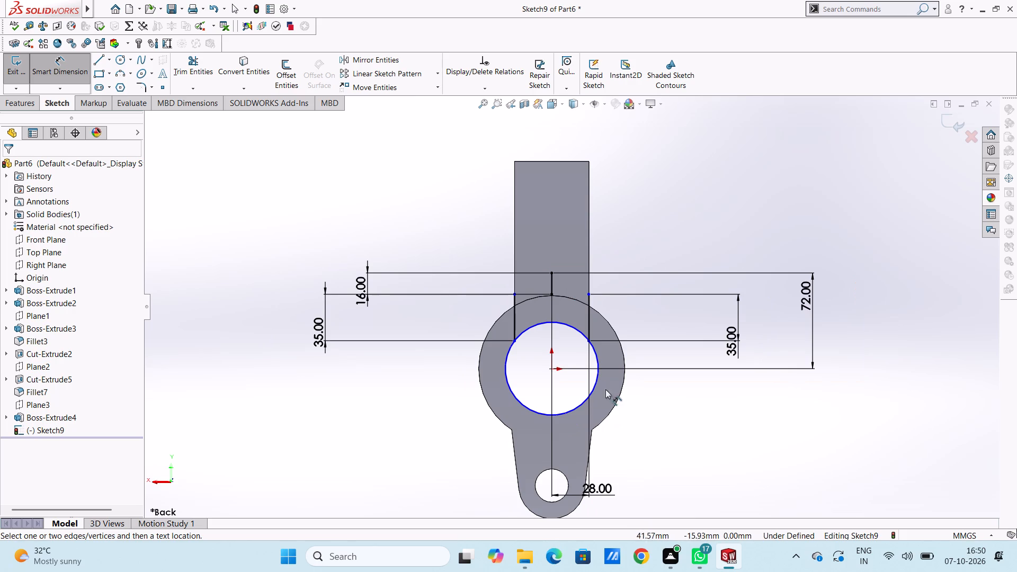
click(595, 383)
click(814, 488)
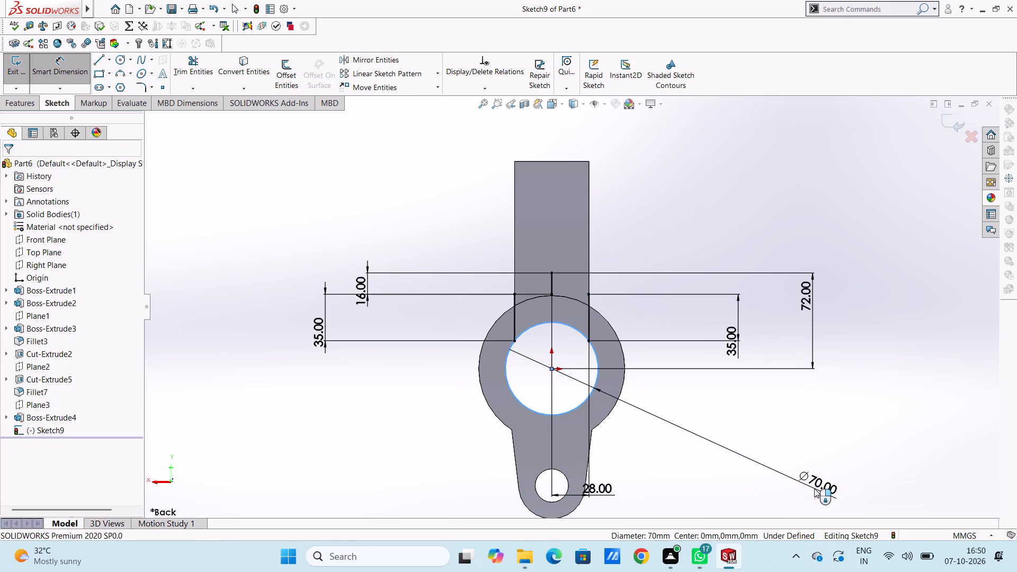
click(770, 473)
click(744, 432)
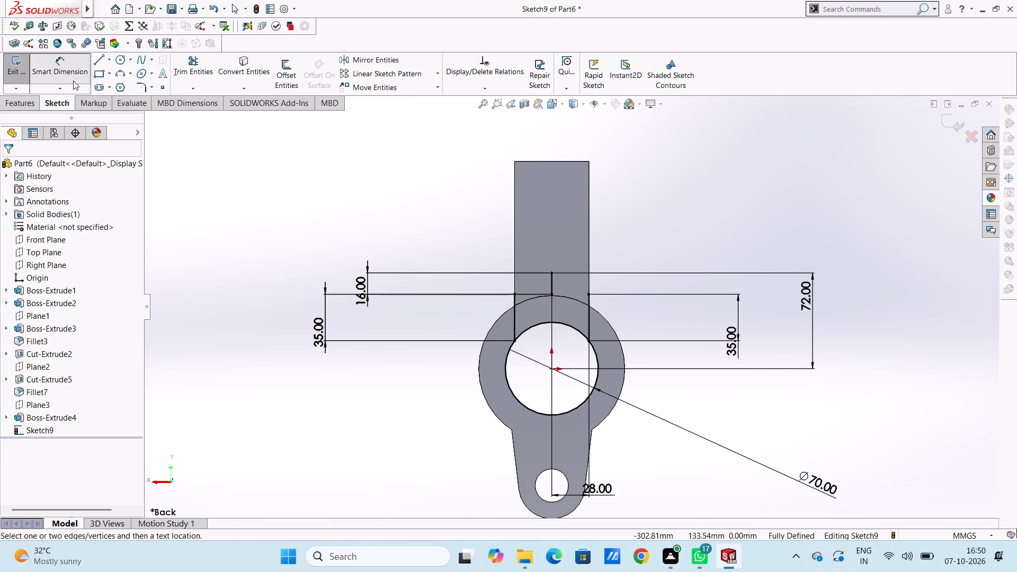
click(73, 80)
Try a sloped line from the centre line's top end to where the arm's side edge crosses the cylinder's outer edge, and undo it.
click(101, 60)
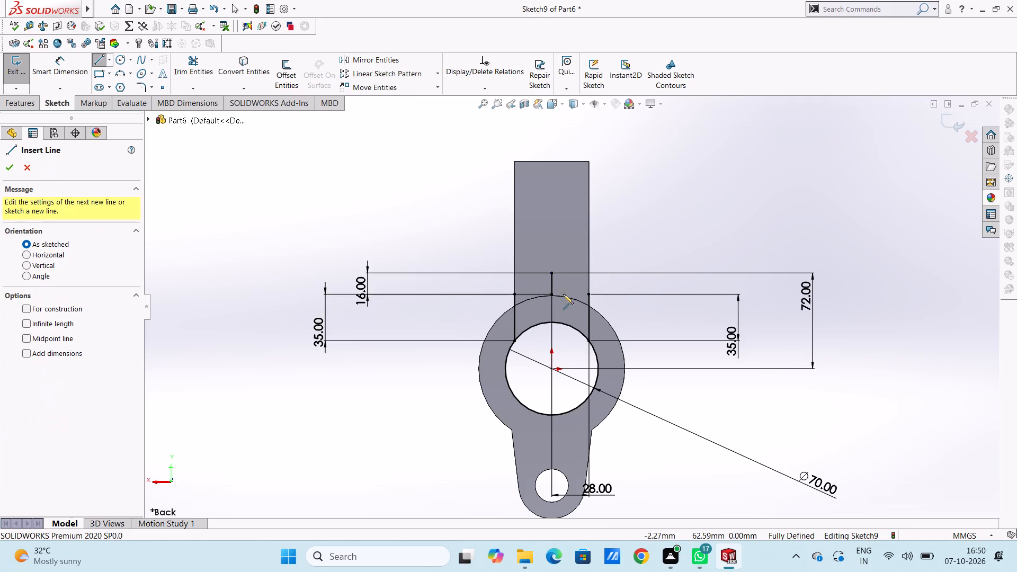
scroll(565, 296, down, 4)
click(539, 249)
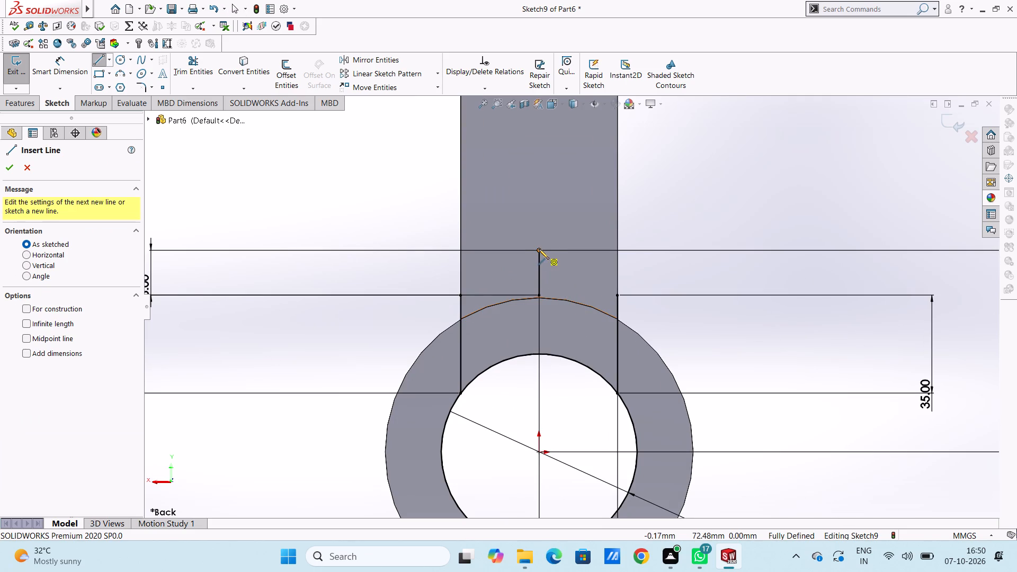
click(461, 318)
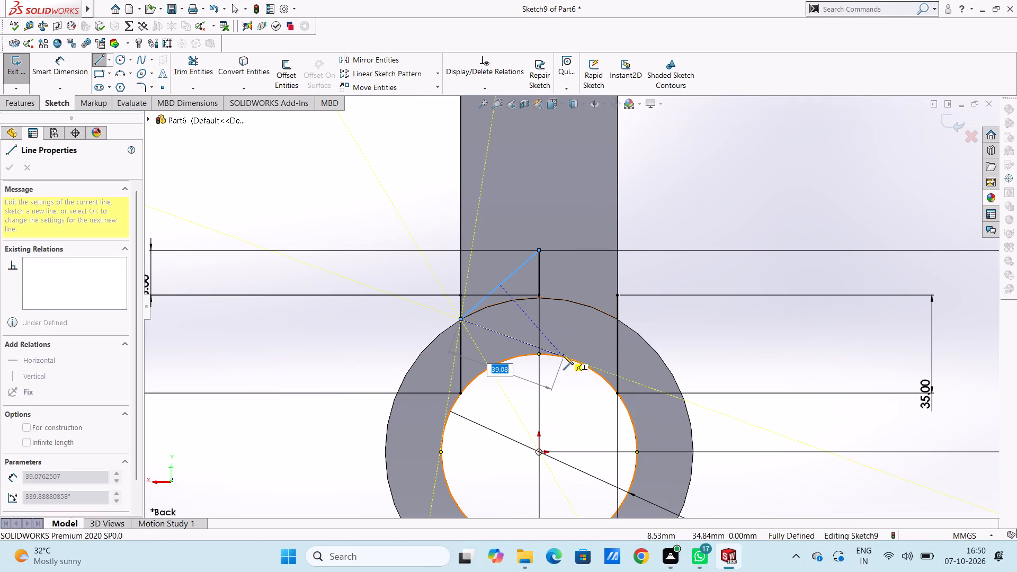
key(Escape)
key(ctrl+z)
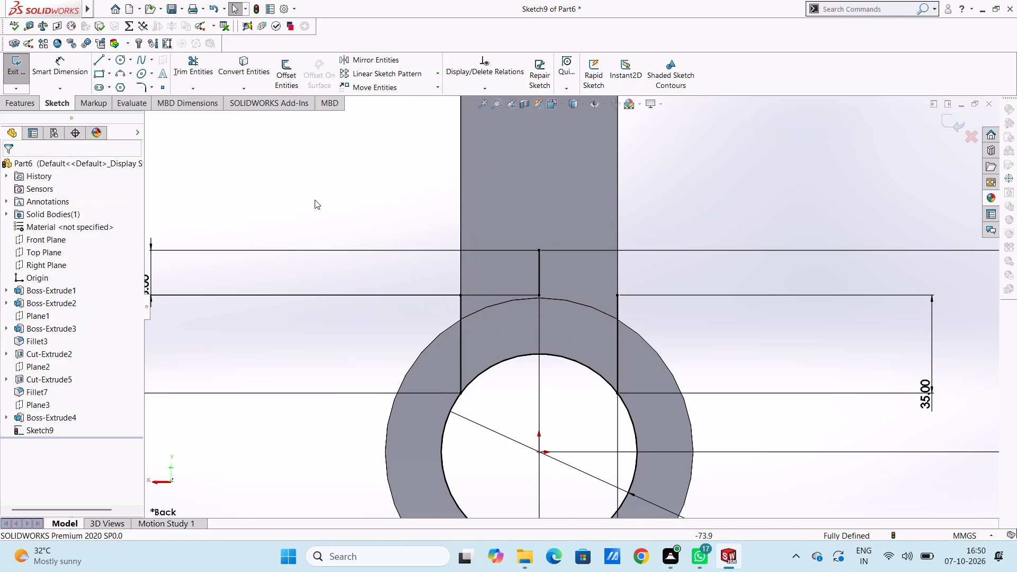
Sketch two sloped lines joining the upper ends of the vertical side lines to the centre line's top end, forming a peak.
click(102, 62)
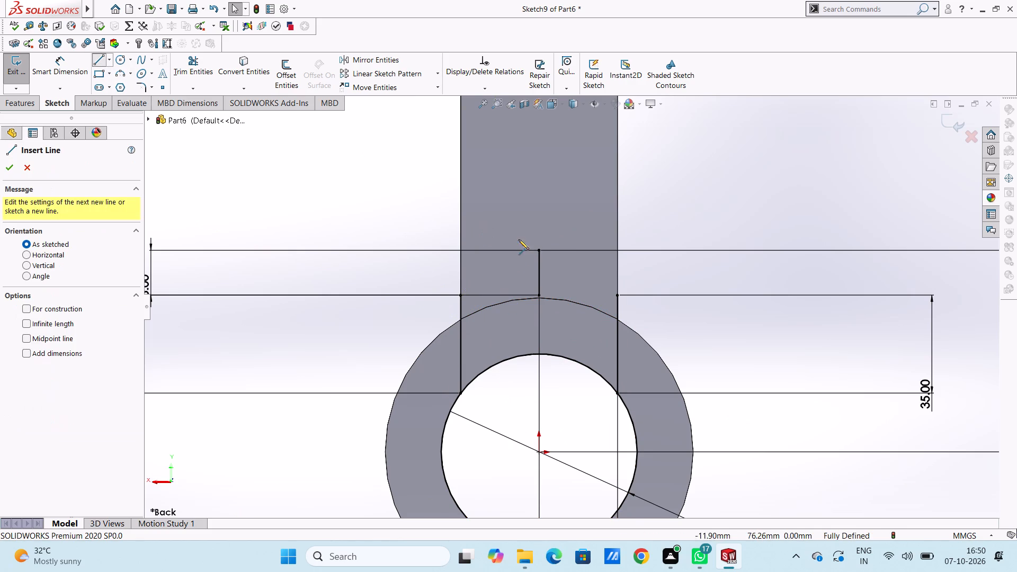
click(461, 297)
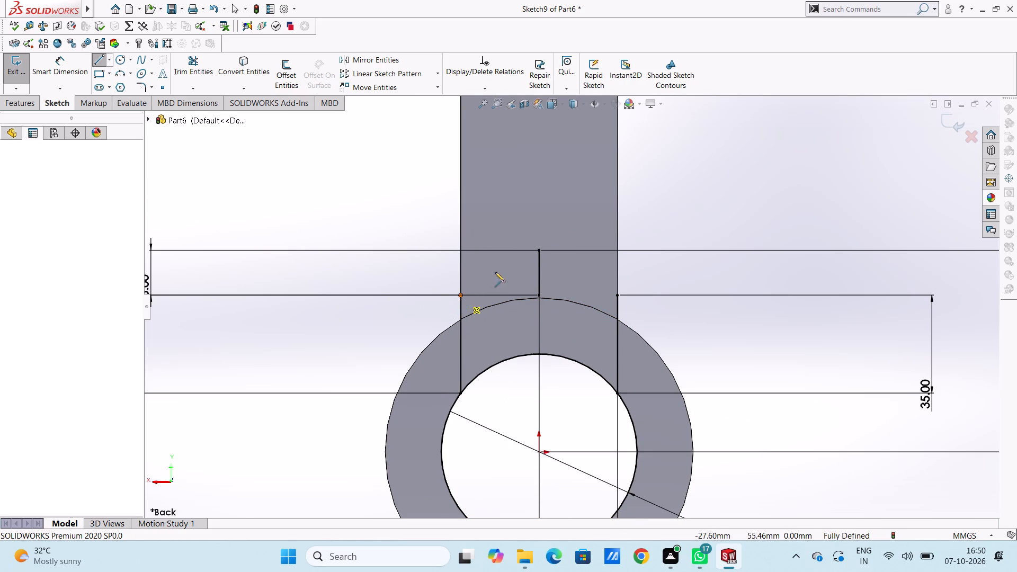
click(538, 253)
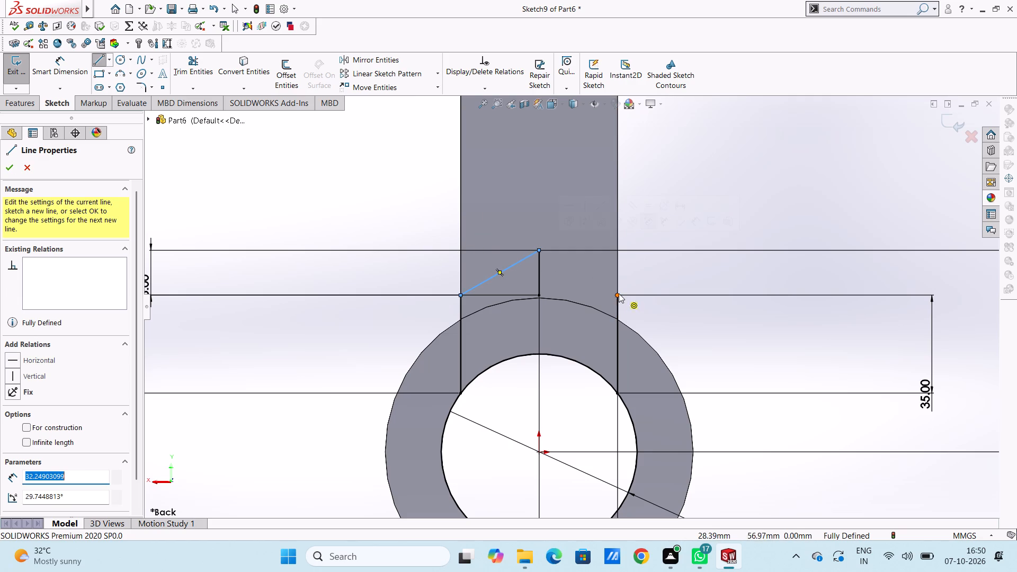
click(617, 295)
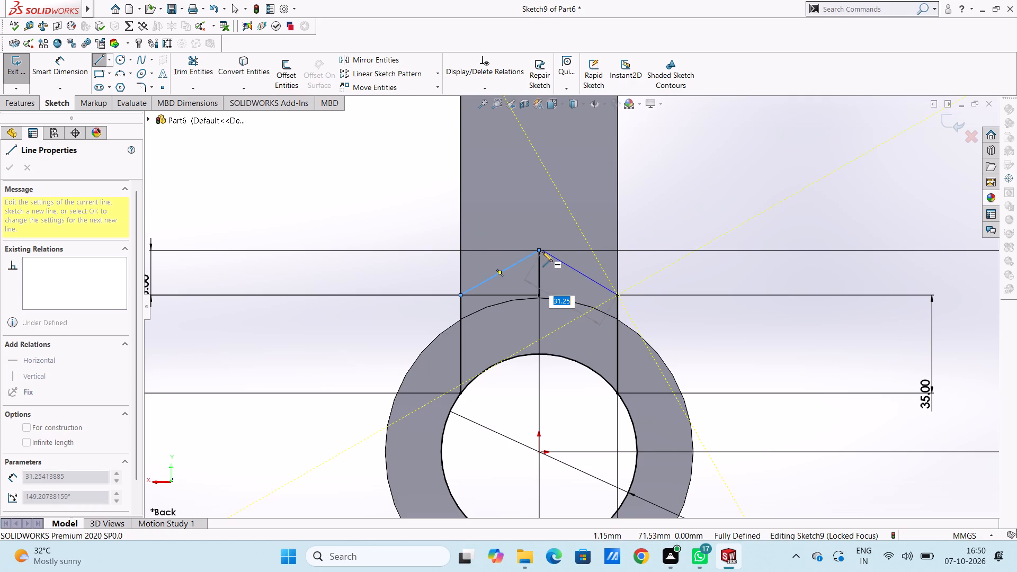
click(541, 252)
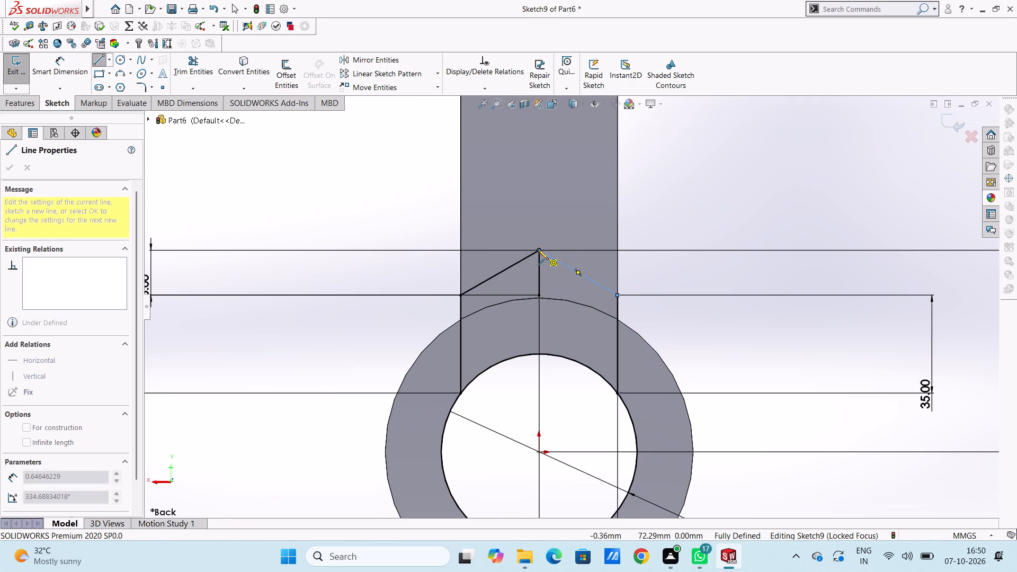
key(Escape)
key(Escape)
key(Escape)
key(Escape)
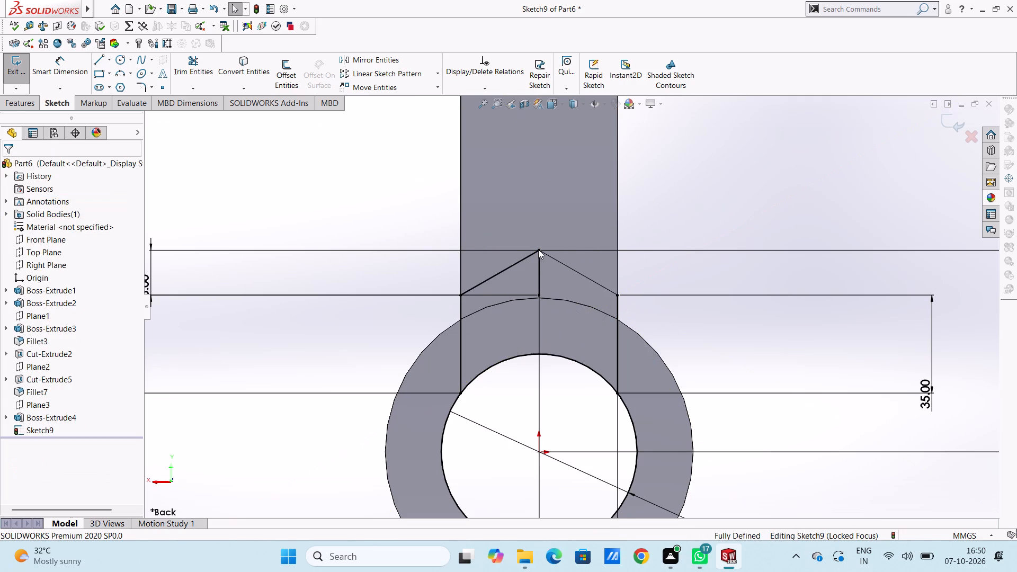
Trim the circle's lower arc outside the side lines and the short centre line beneath the peak.
scroll(538, 249, up, 4)
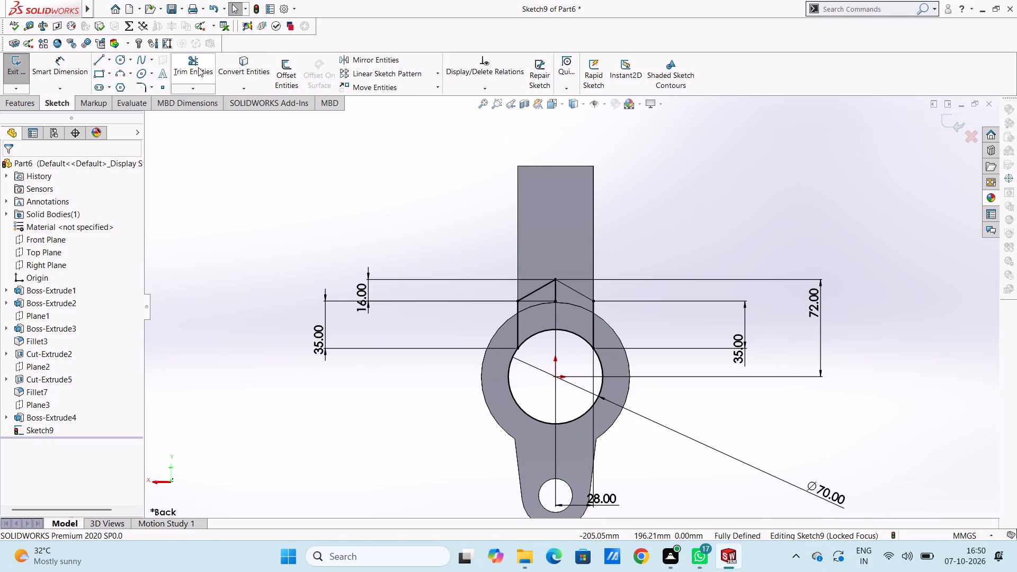
click(198, 62)
click(510, 388)
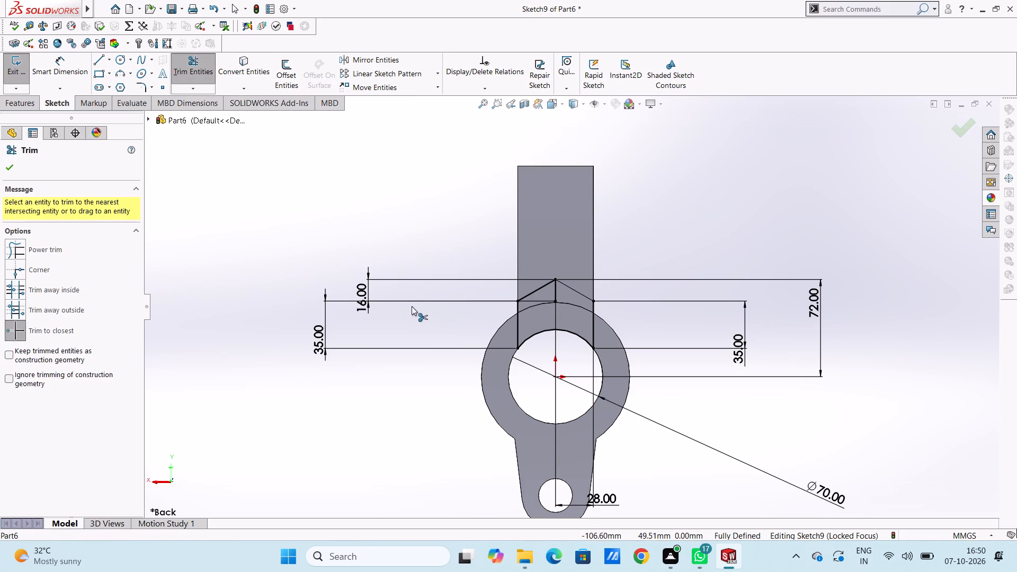
click(558, 299)
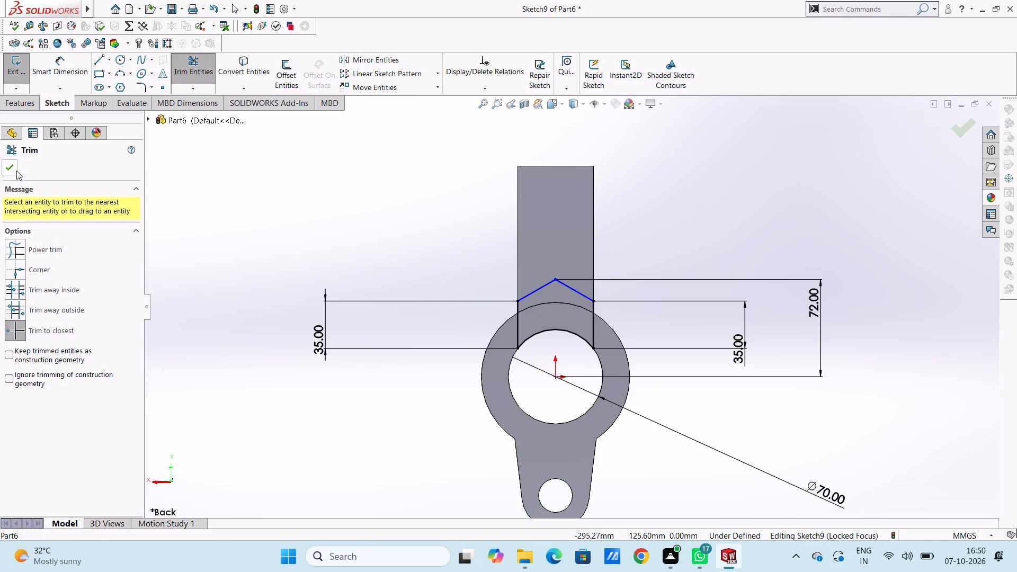
click(16, 171)
Dimension the vertical distance between the peak and the upper end of a vertical side line.
click(73, 71)
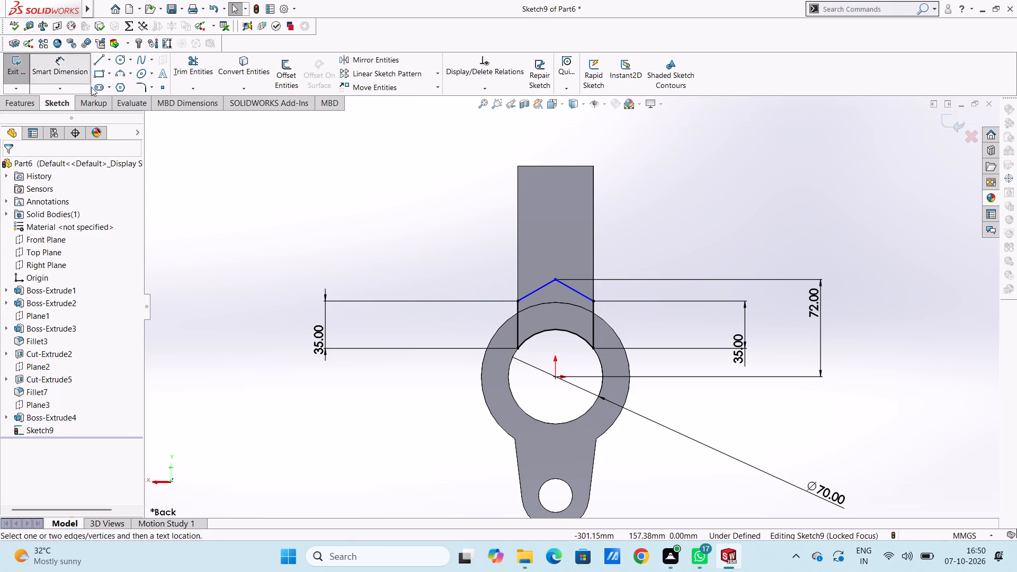
click(555, 278)
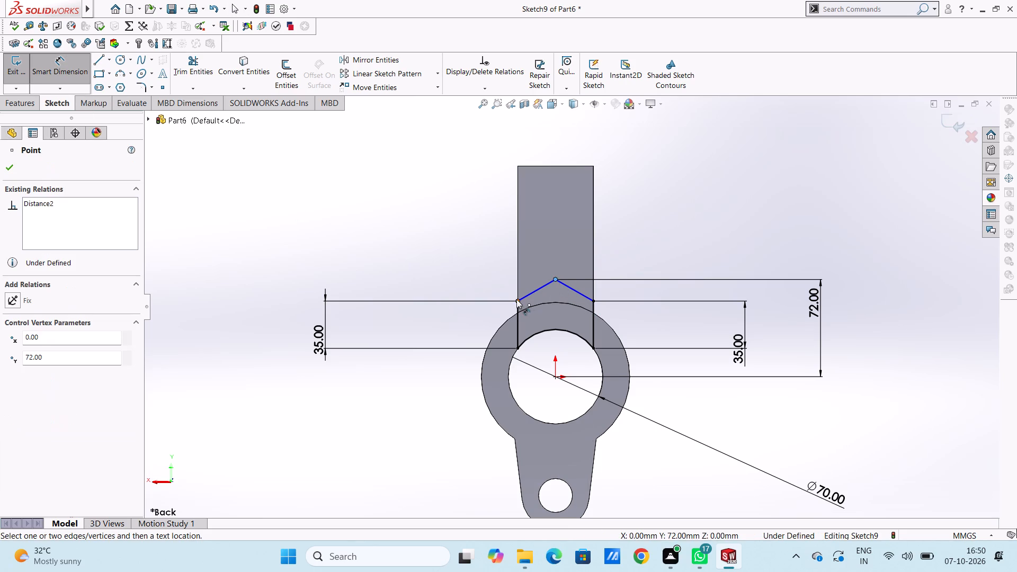
click(516, 299)
click(348, 281)
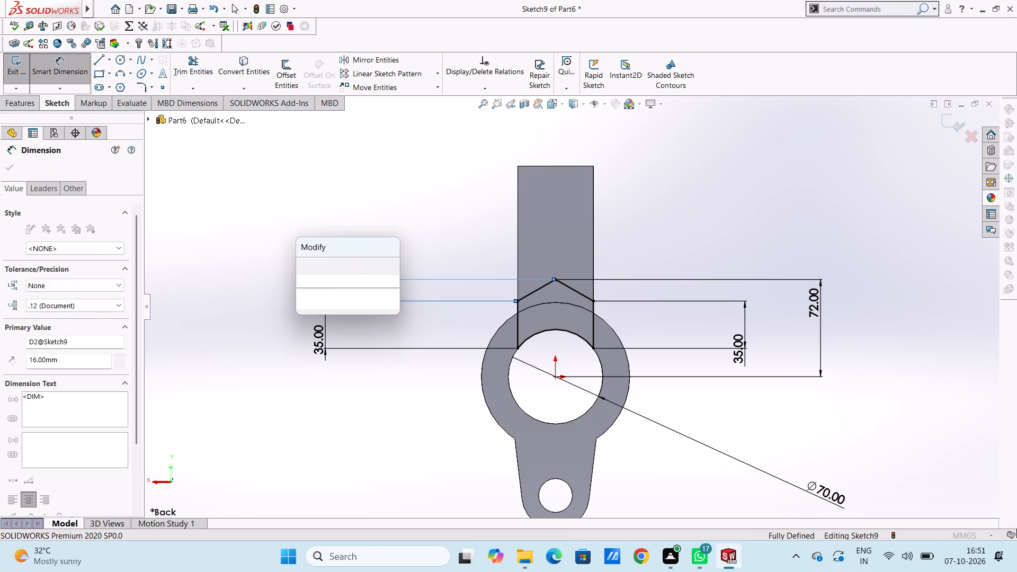
click(303, 265)
click(462, 225)
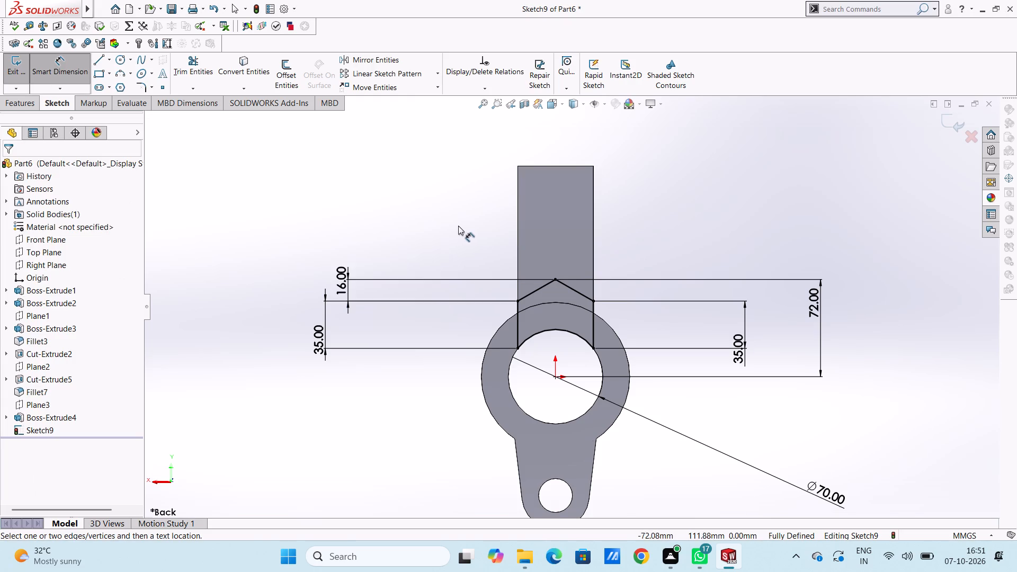
middle_drag(461, 227, 513, 274)
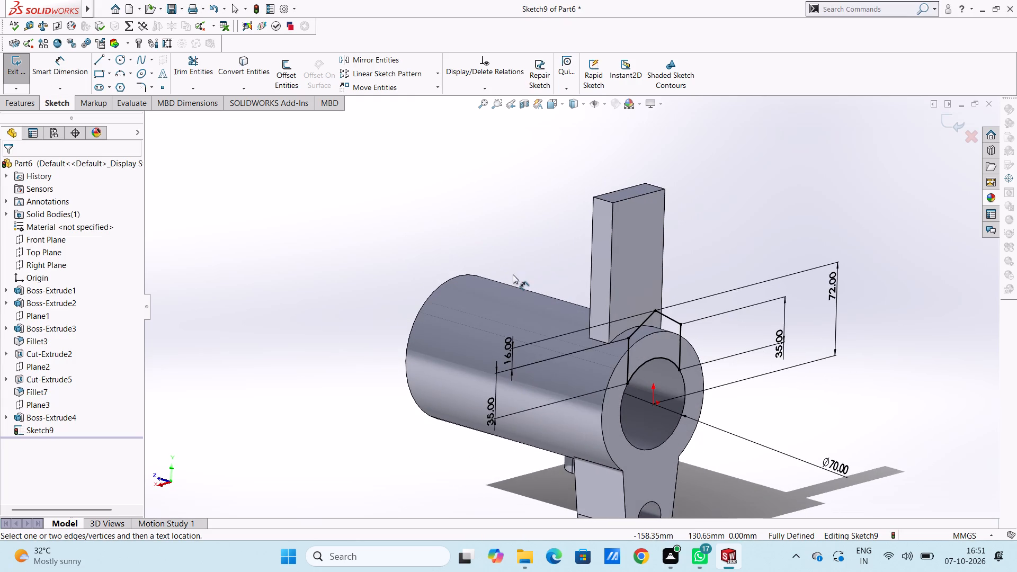
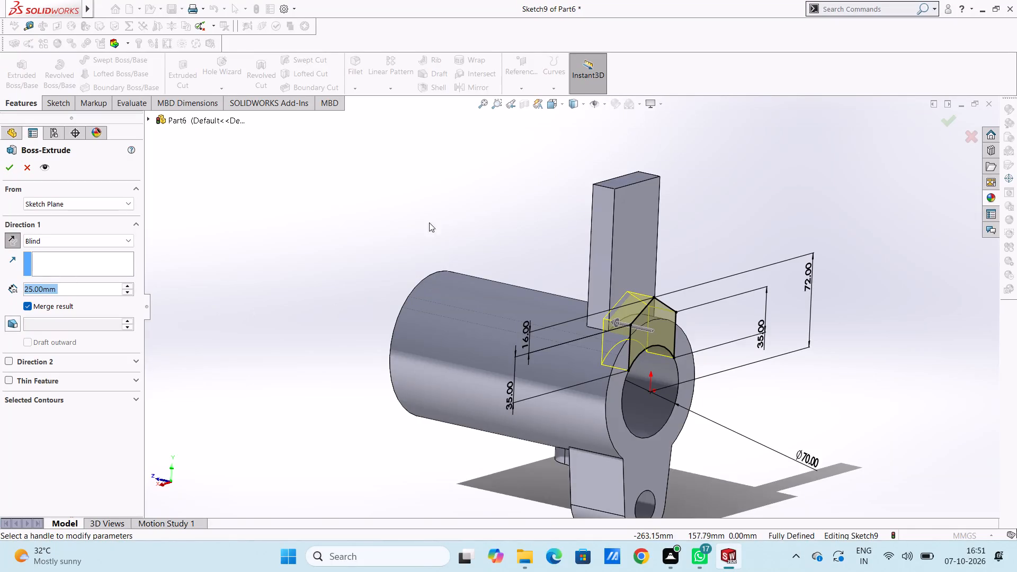
Extrude the peaked profile 25 mm towards the arm, merging it with the cylinder and arm.
middle_drag(410, 208, 428, 219)
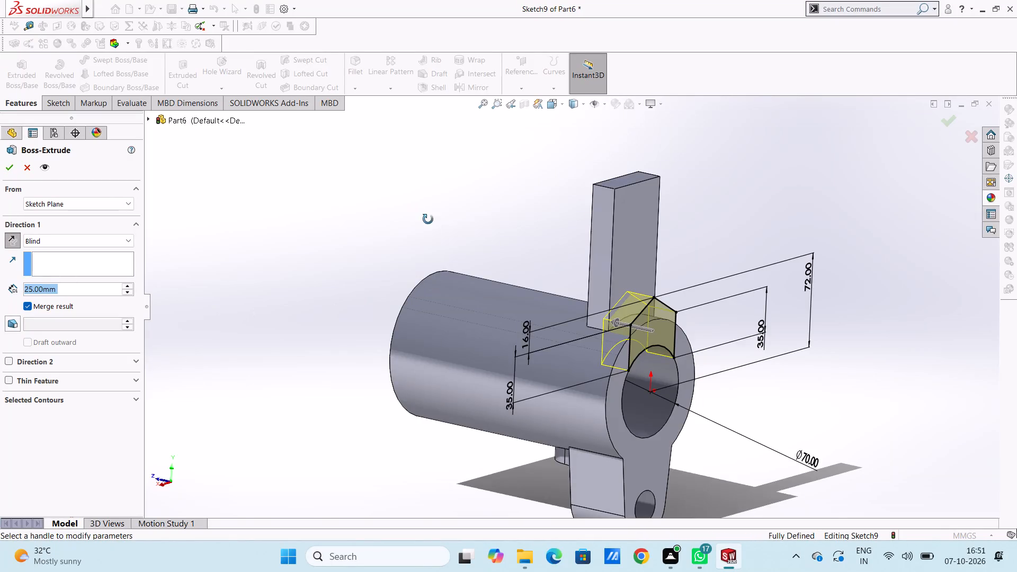
middle_drag(428, 219, 380, 234)
click(6, 172)
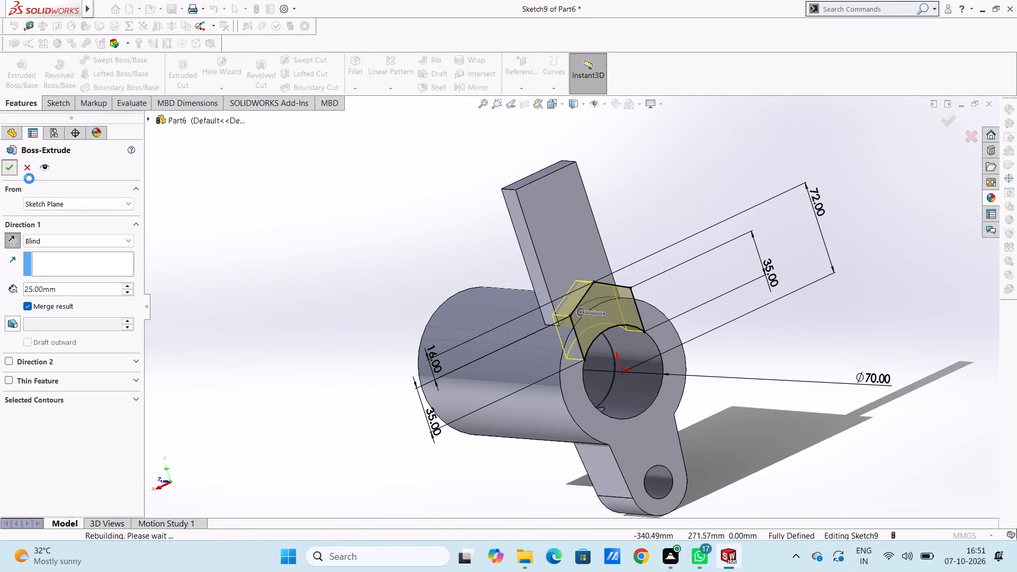
click(286, 269)
Examine the new peaked block and how it joins the arm and the cylinder from several sides.
middle_drag(337, 236, 363, 249)
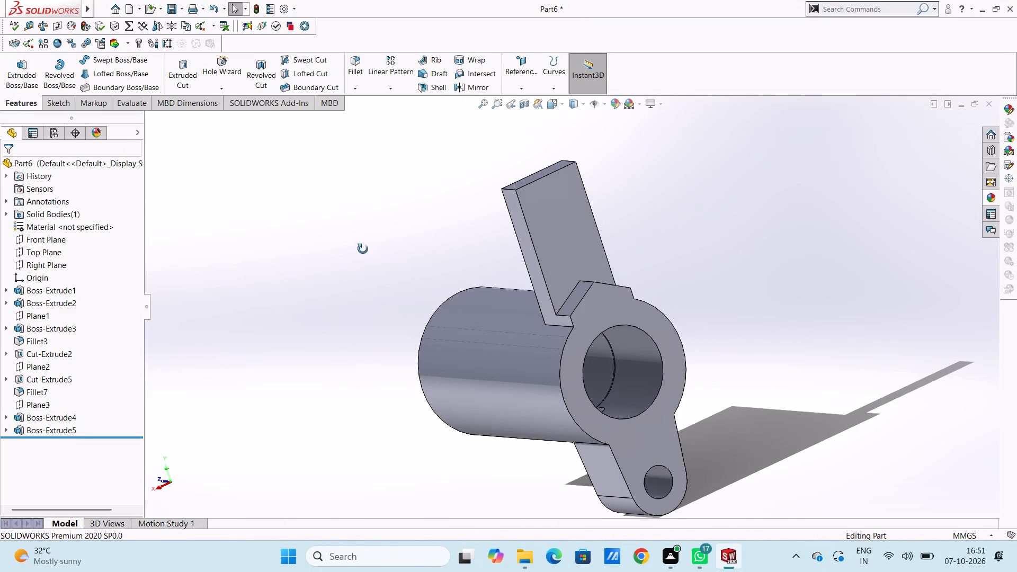
middle_drag(363, 249, 329, 214)
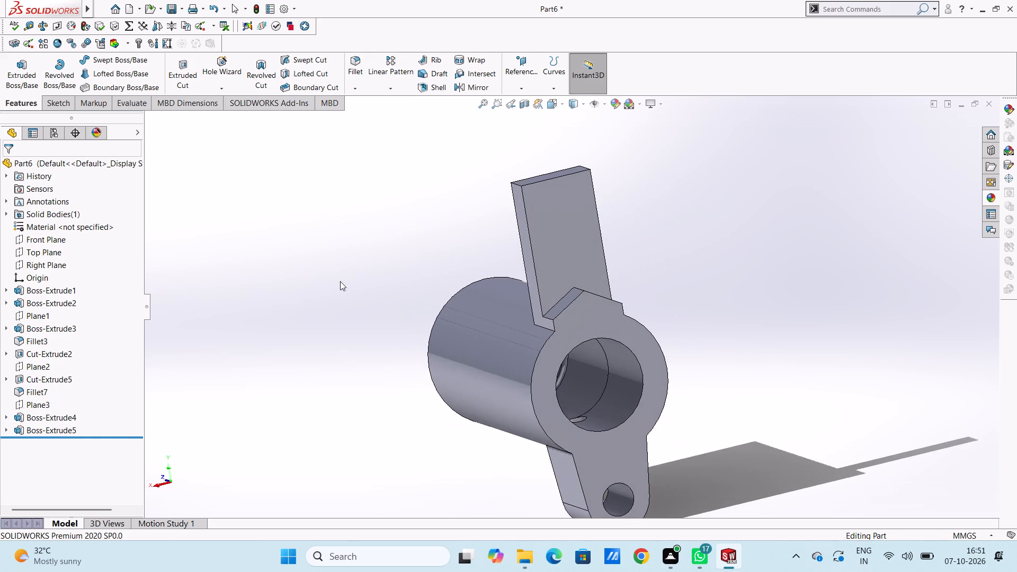
middle_drag(340, 280, 329, 250)
scroll(331, 263, up, 4)
middle_drag(346, 281, 359, 368)
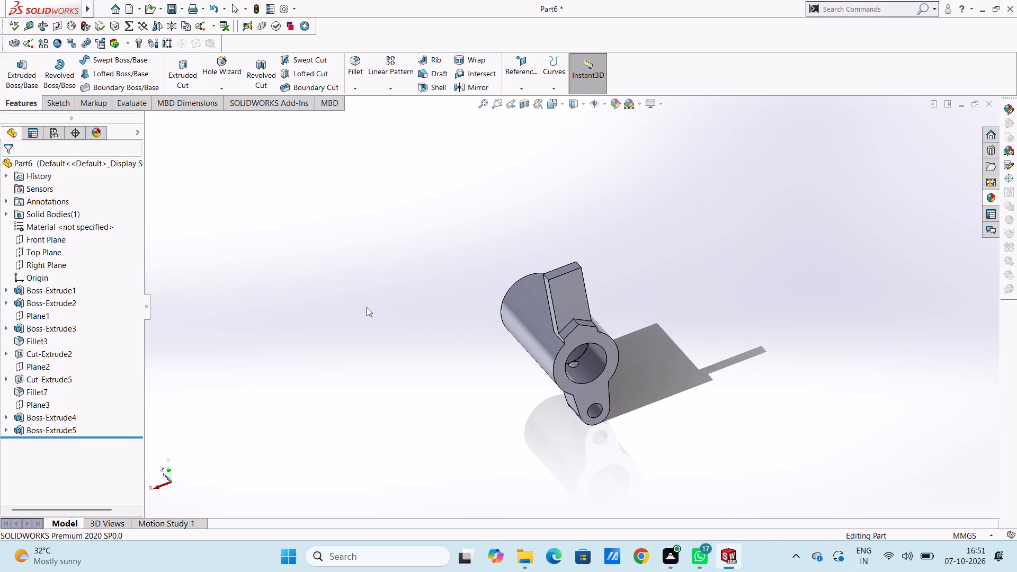
middle_drag(370, 307, 360, 242)
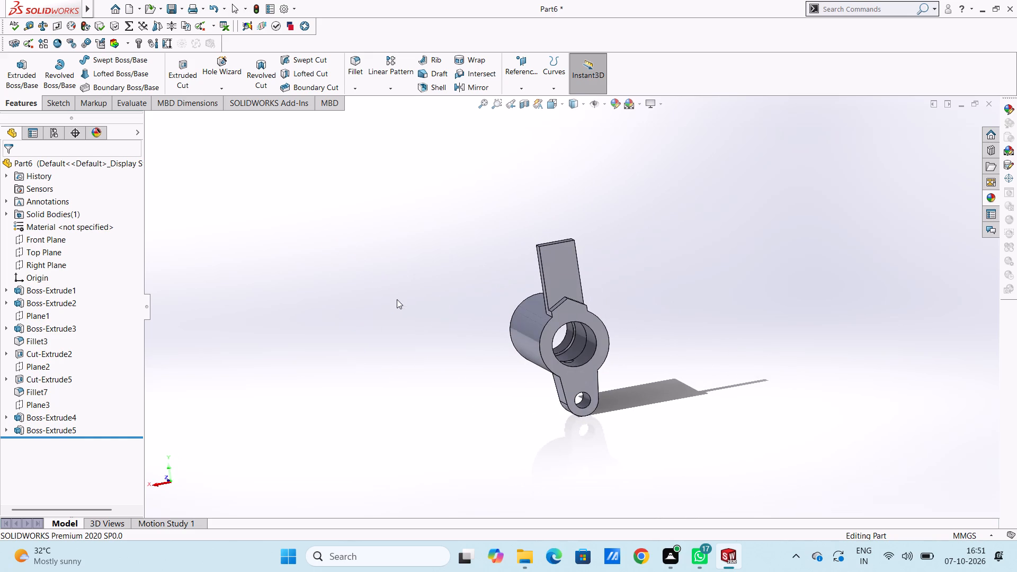
scroll(614, 331, down, 2)
middle_drag(628, 294, 575, 294)
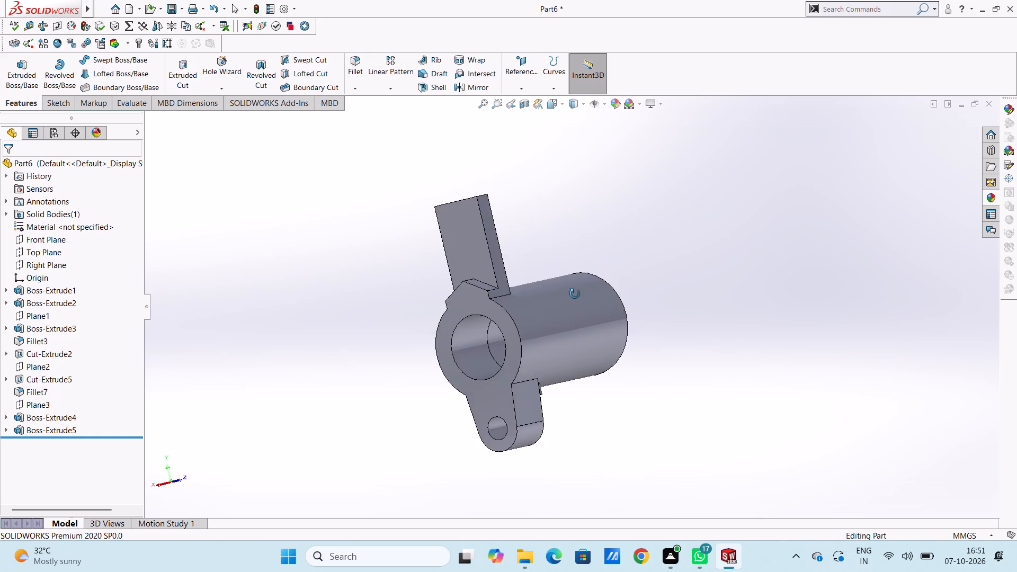
middle_drag(575, 294, 676, 309)
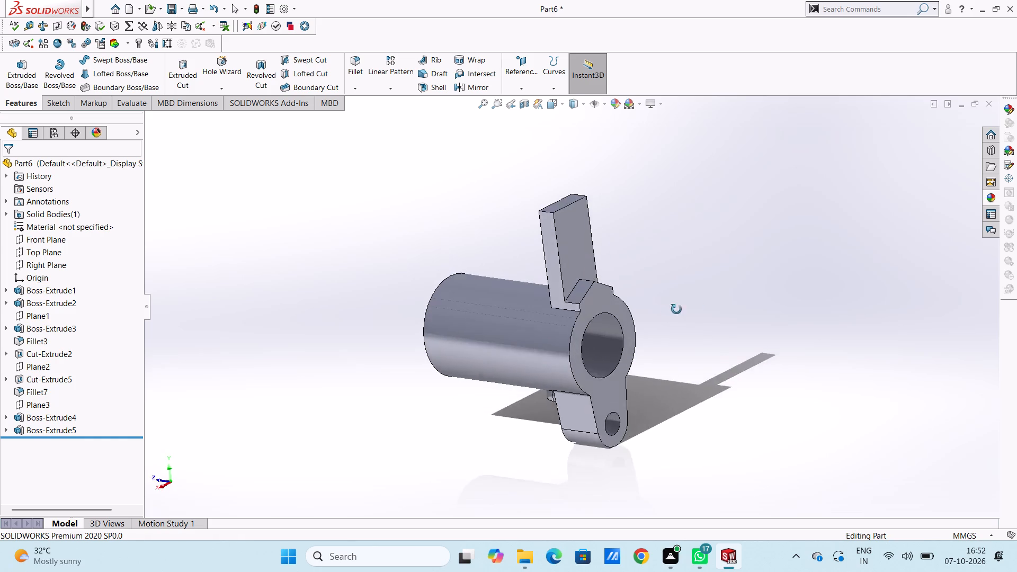
middle_drag(676, 309, 705, 273)
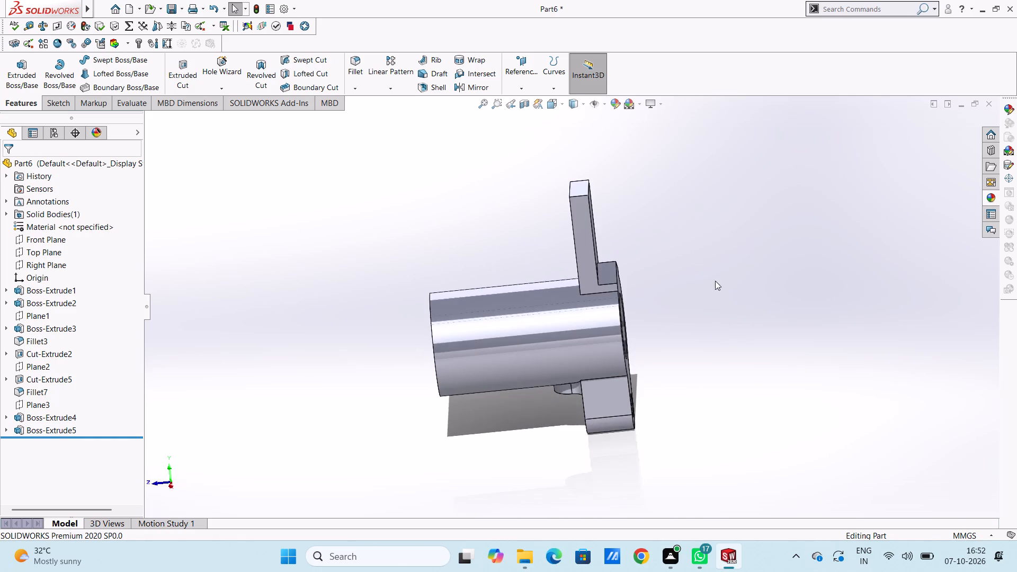
middle_drag(666, 318, 748, 332)
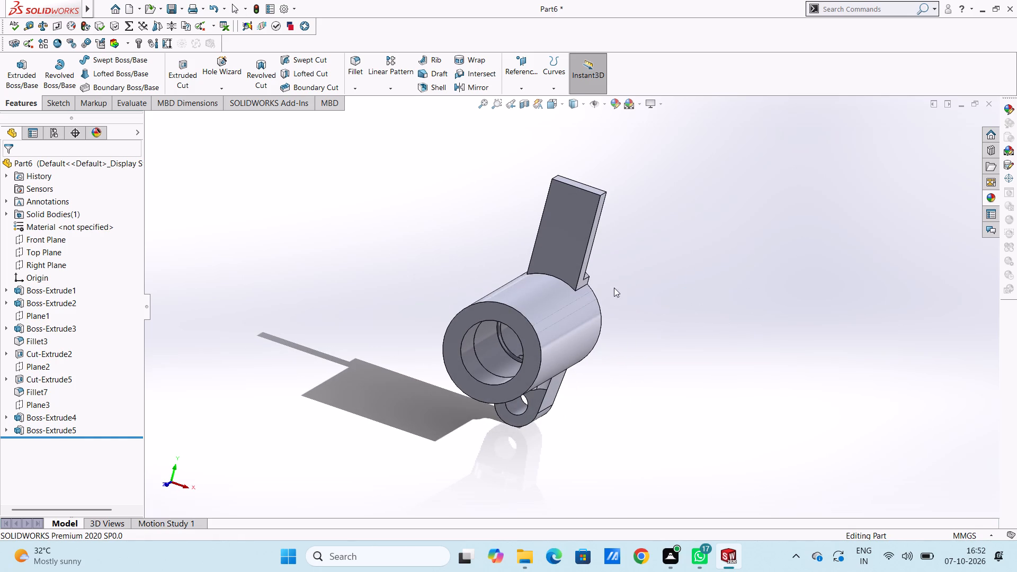
Fillet the curved edge where the arm's face opposite the peaked block meets the cylinder, with a 12 mm radius.
middle_drag(614, 294, 607, 332)
scroll(650, 319, down, 1)
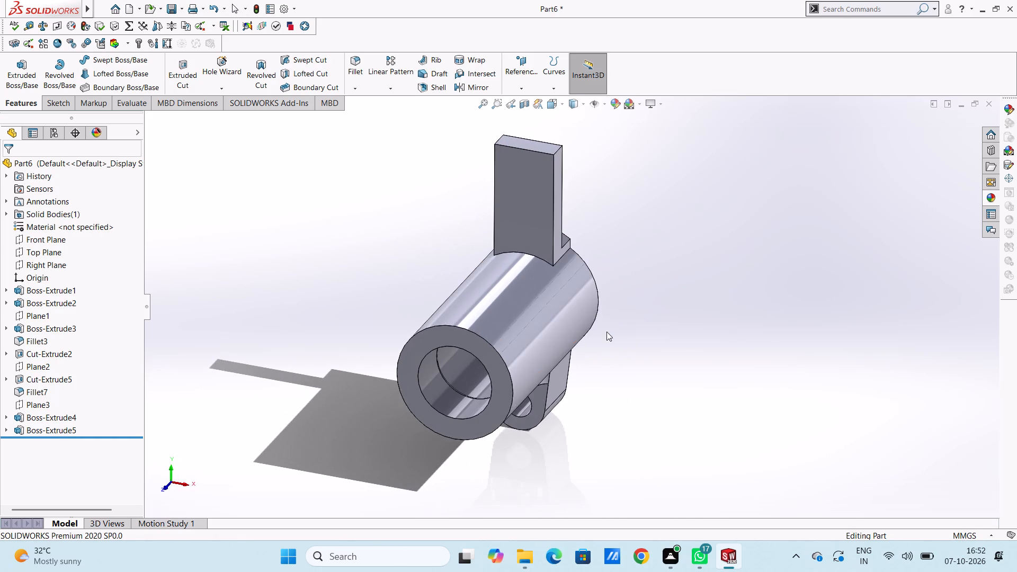
scroll(555, 261, down, 4)
middle_drag(359, 209, 329, 210)
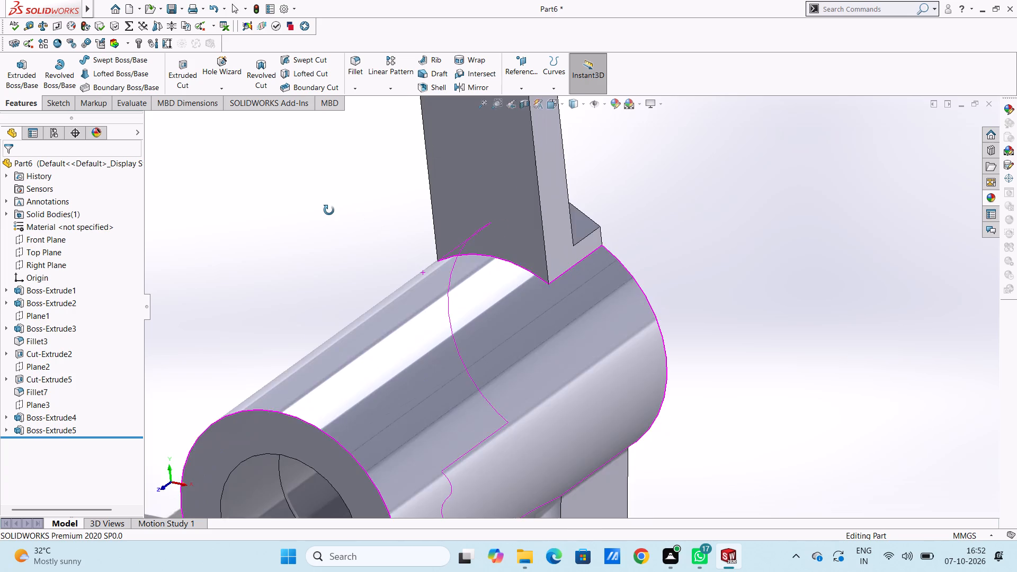
middle_drag(329, 210, 328, 211)
click(358, 68)
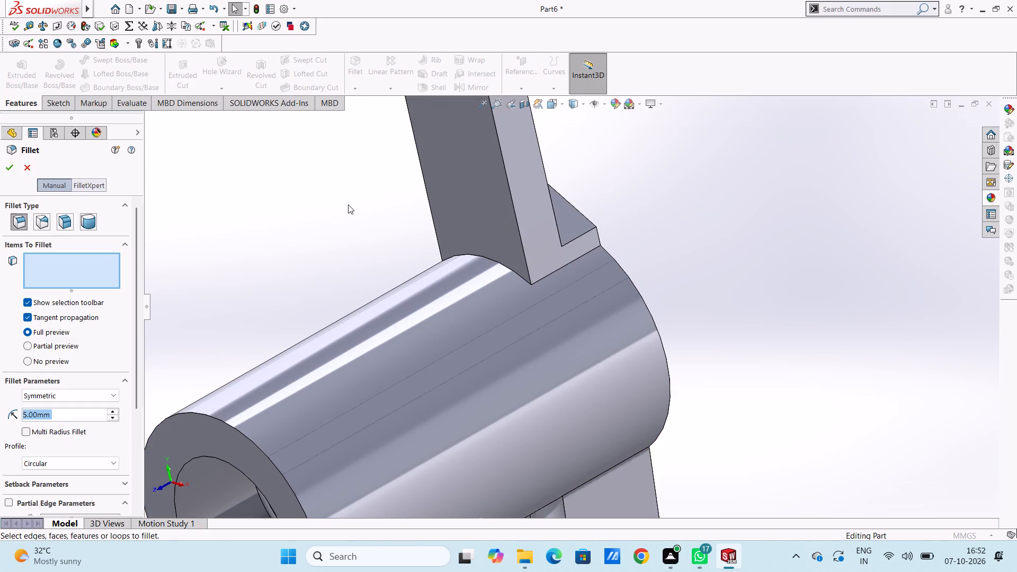
click(483, 257)
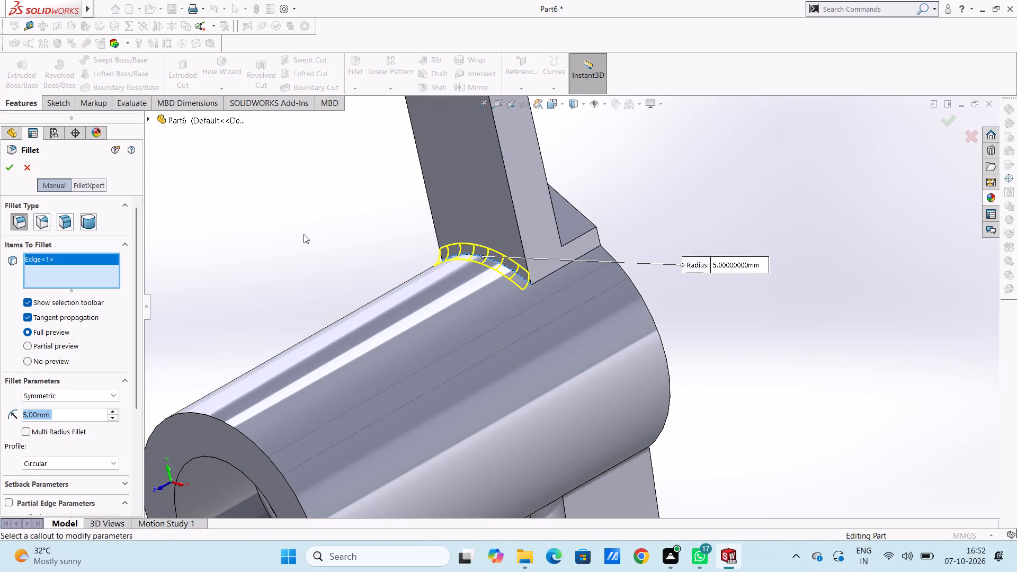
text(12)
key(Return)
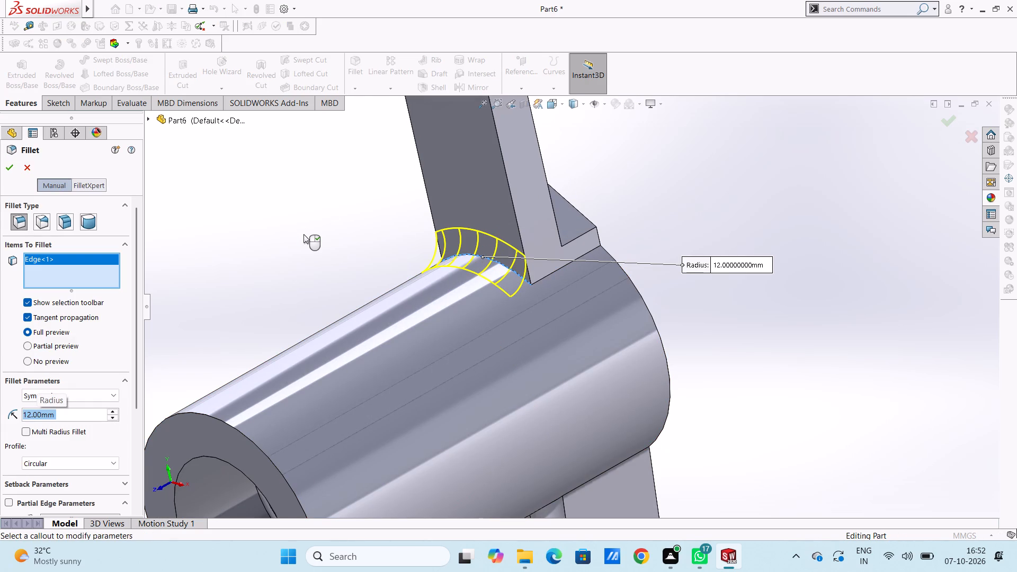
click(4, 168)
Examine the whole part from all sides, including the arm fillet, the peaked block, the lug and the boss beneath the cylinder.
scroll(257, 231, up, 5)
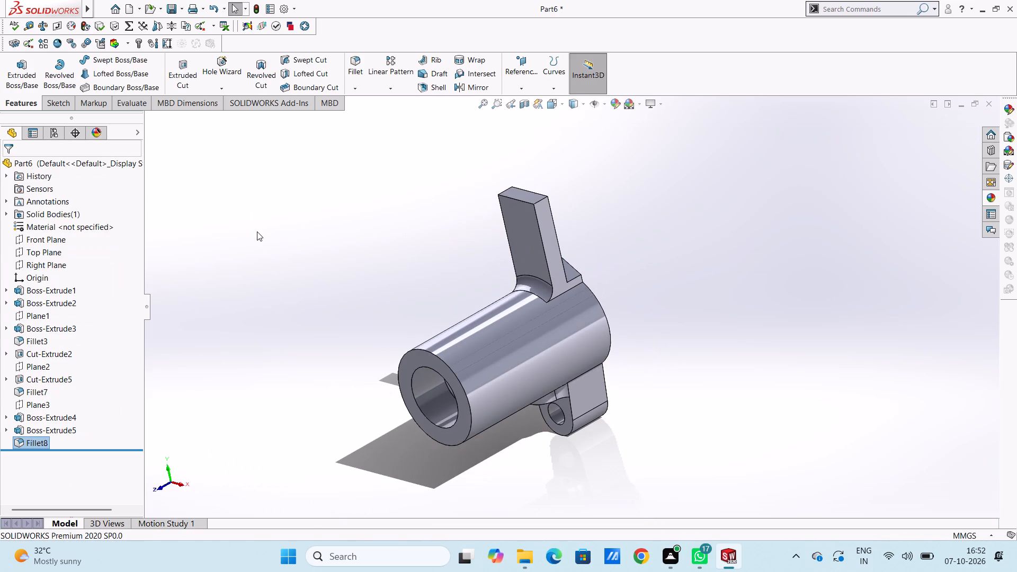
middle_drag(274, 261, 284, 261)
middle_drag(284, 261, 378, 281)
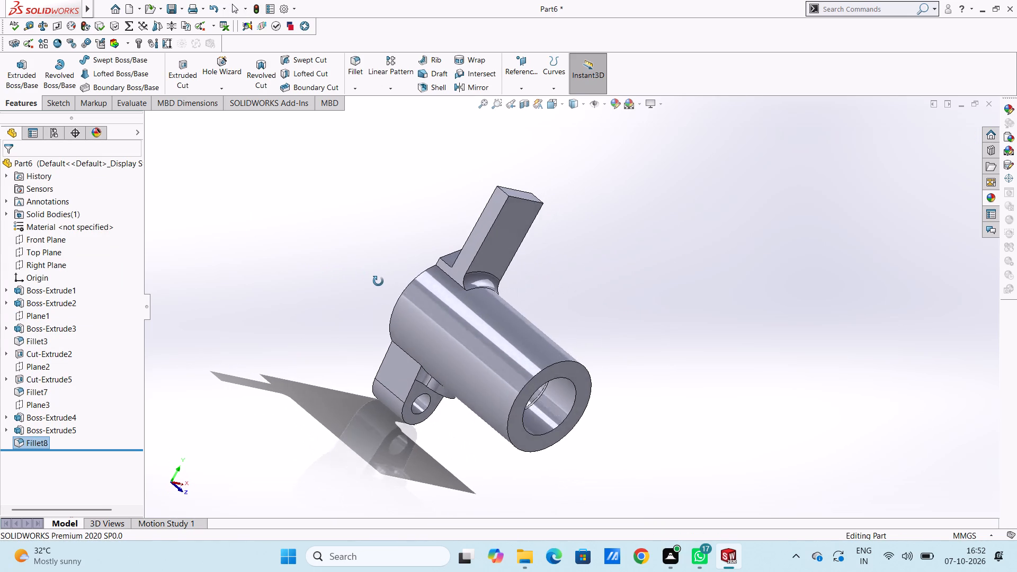
middle_drag(378, 281, 334, 275)
middle_drag(373, 312, 439, 321)
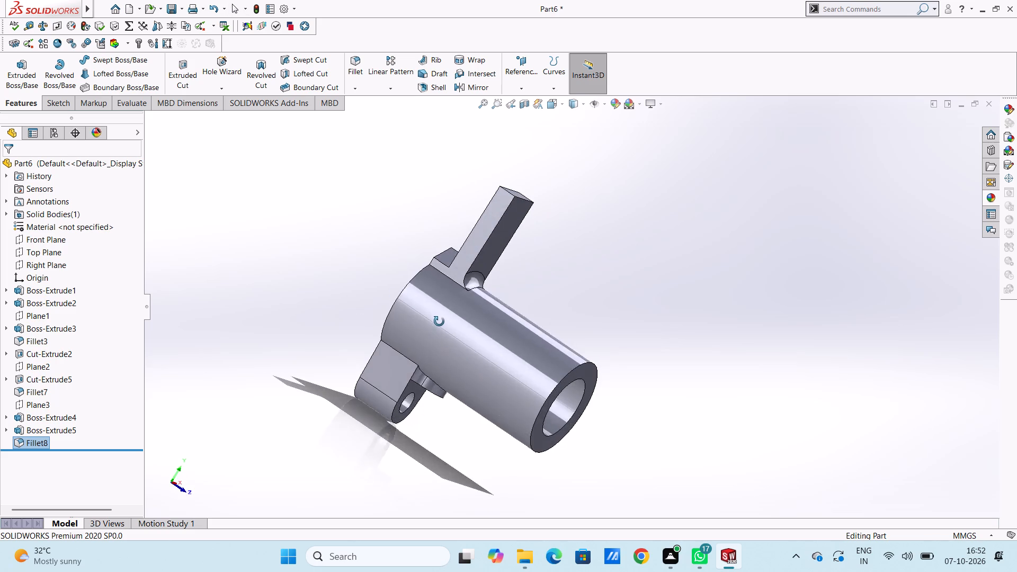
middle_drag(439, 321, 350, 271)
middle_drag(420, 322, 353, 288)
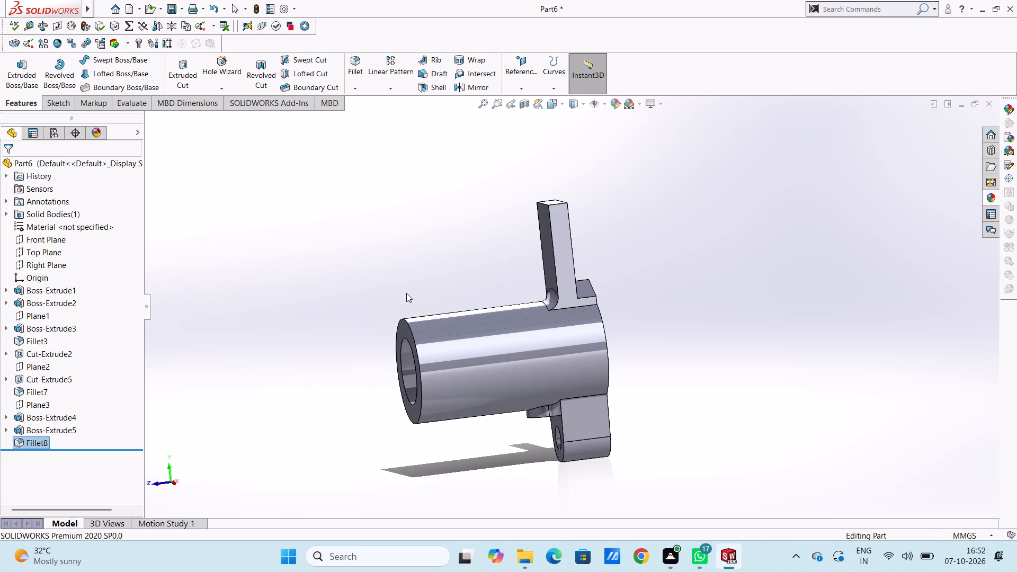
middle_drag(406, 293, 350, 283)
middle_drag(390, 293, 391, 345)
middle_drag(363, 296, 379, 303)
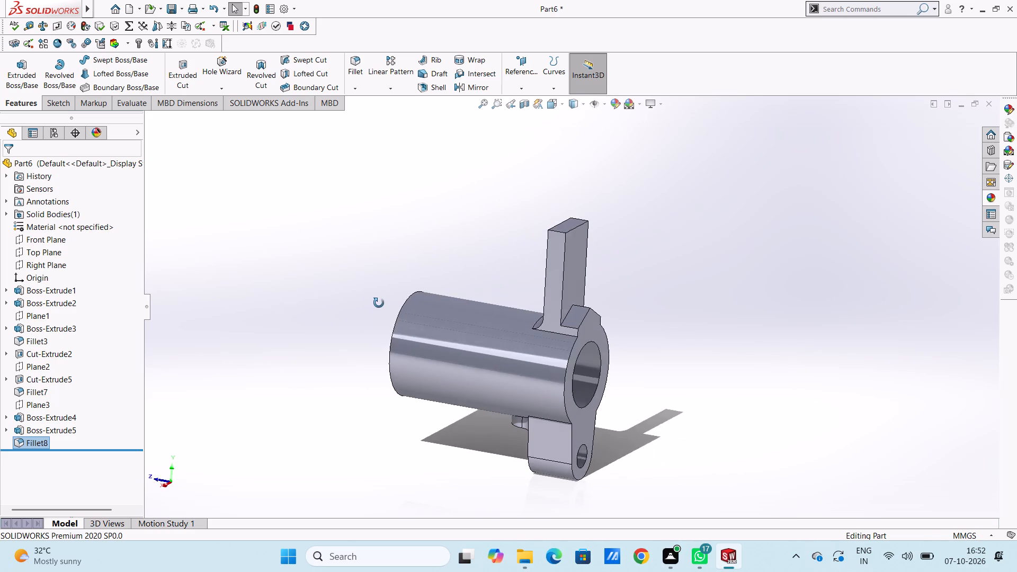
middle_drag(379, 303, 385, 306)
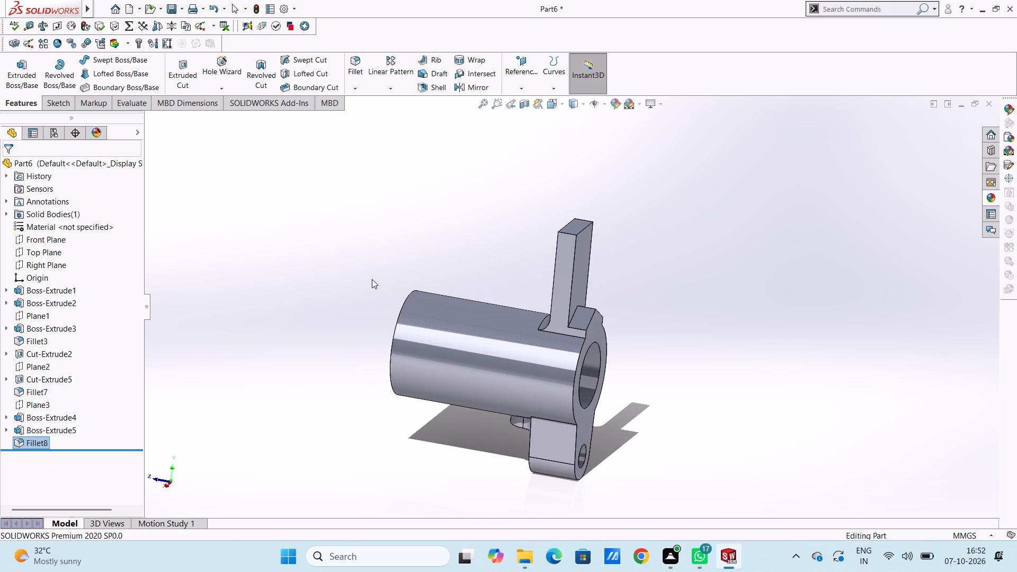
middle_drag(365, 266, 374, 283)
middle_drag(369, 280, 346, 275)
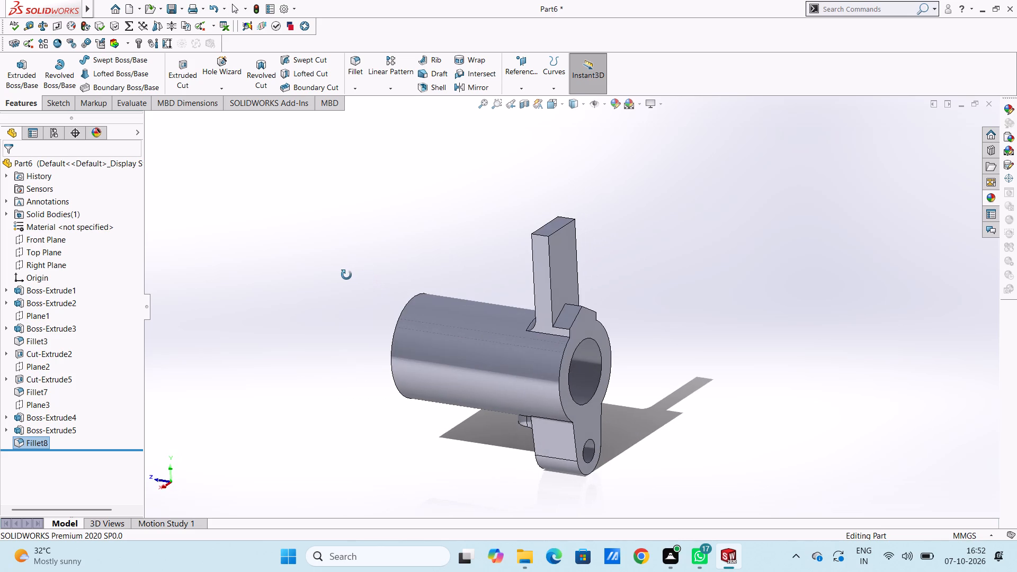
middle_drag(346, 275, 326, 261)
scroll(451, 281, down, 1)
scroll(459, 293, up, 1)
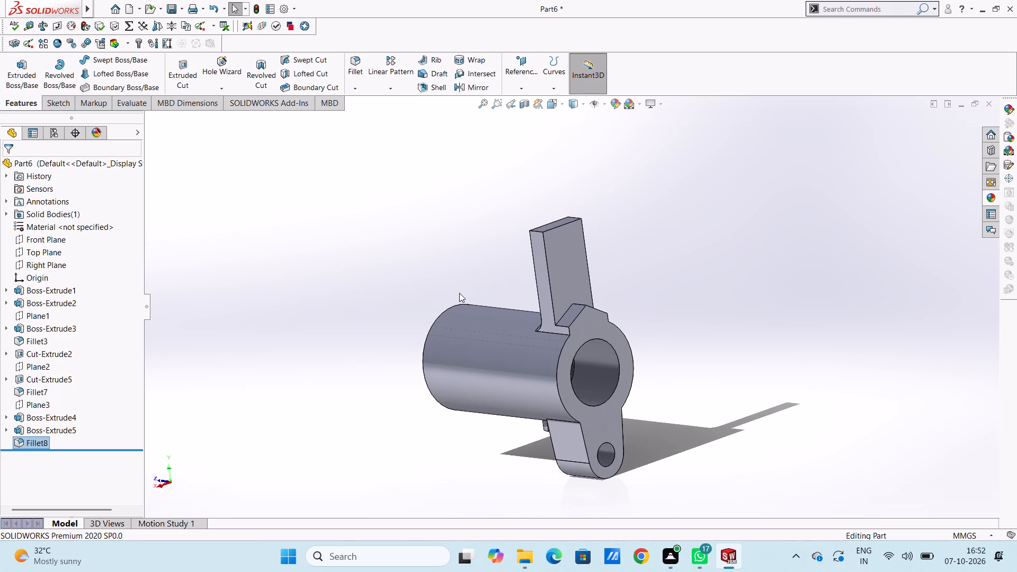
middle_drag(466, 269, 487, 285)
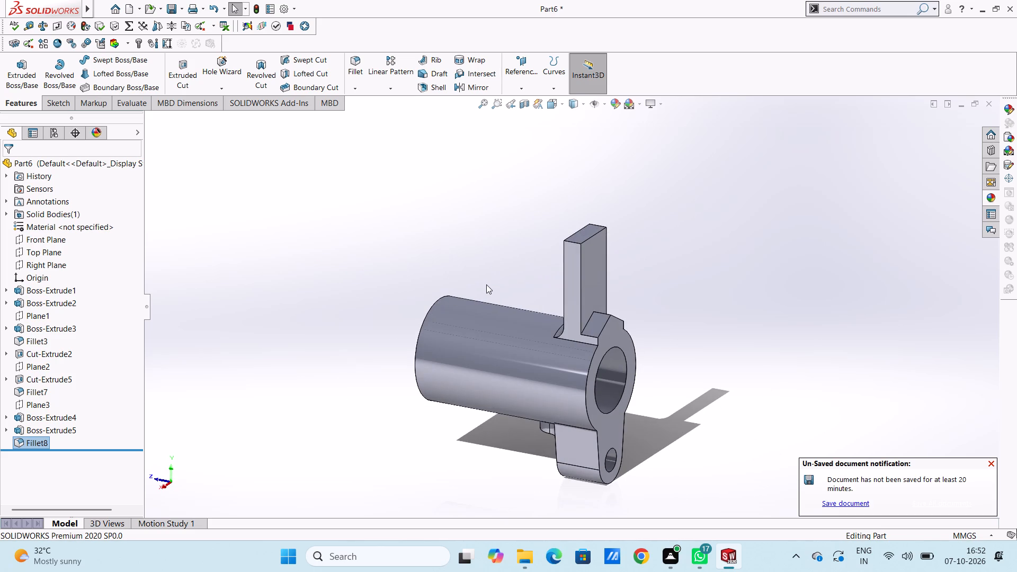
middle_drag(474, 280, 365, 274)
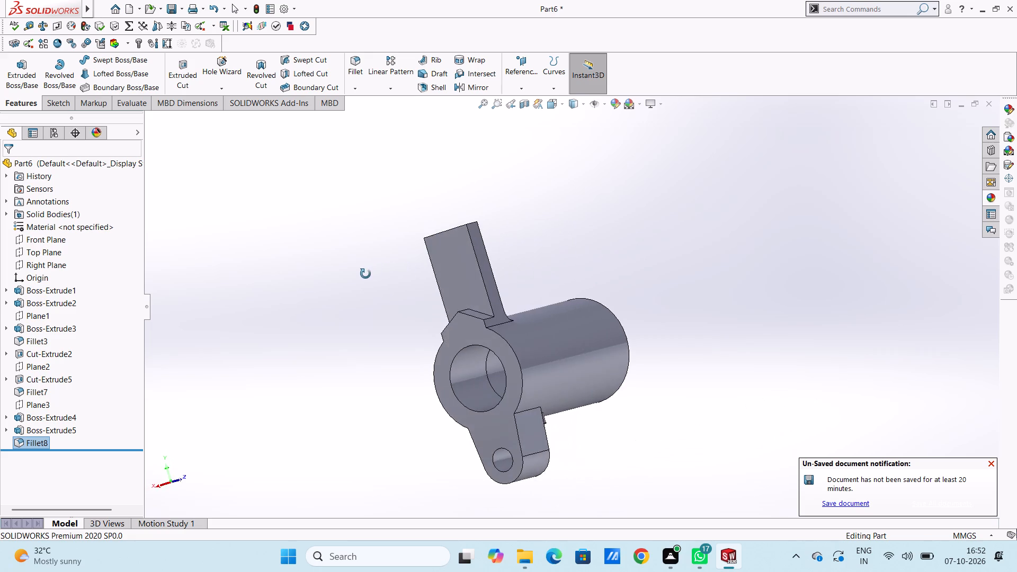
middle_drag(365, 274, 721, 319)
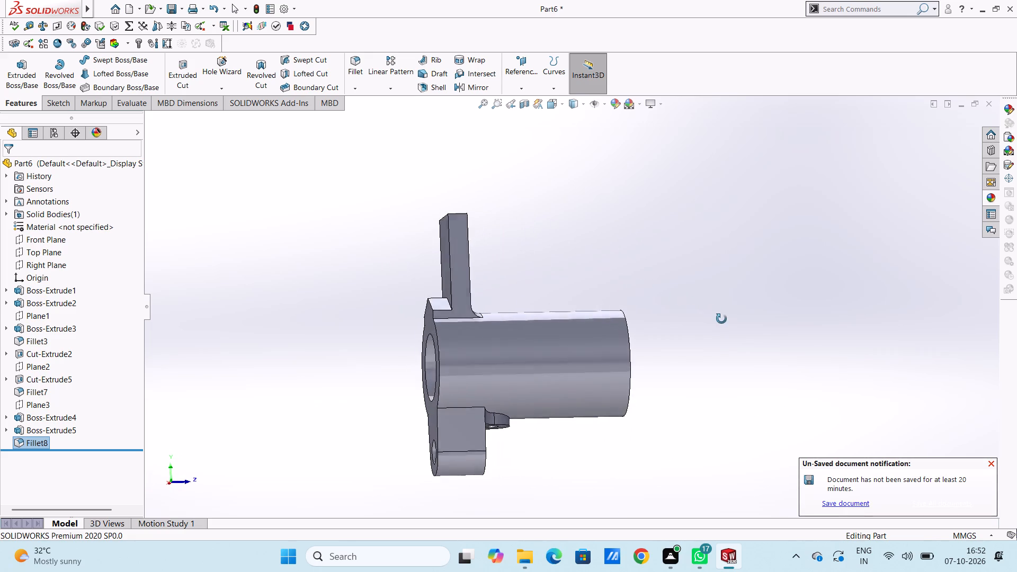
middle_drag(721, 319, 472, 278)
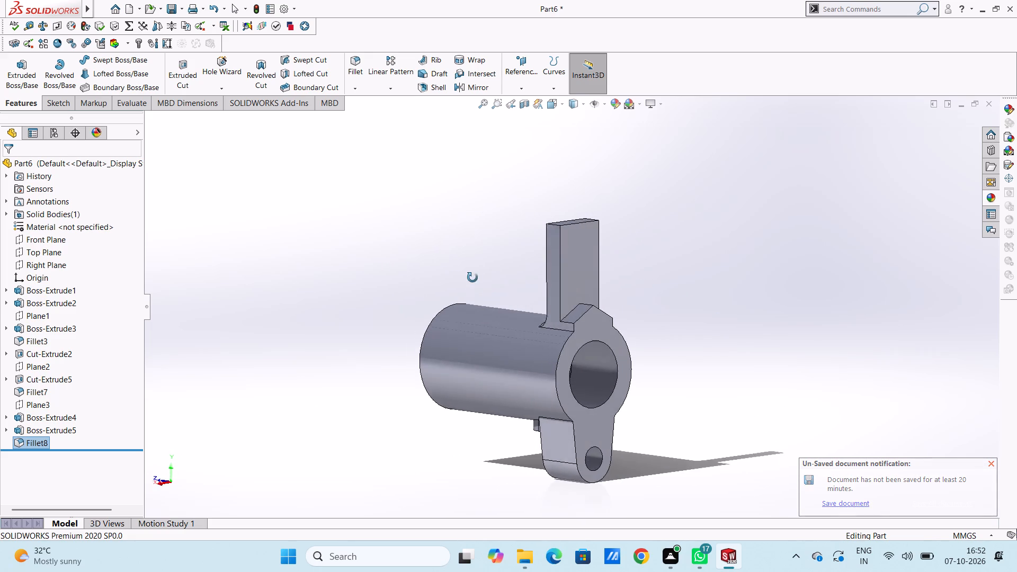
middle_drag(472, 278, 519, 303)
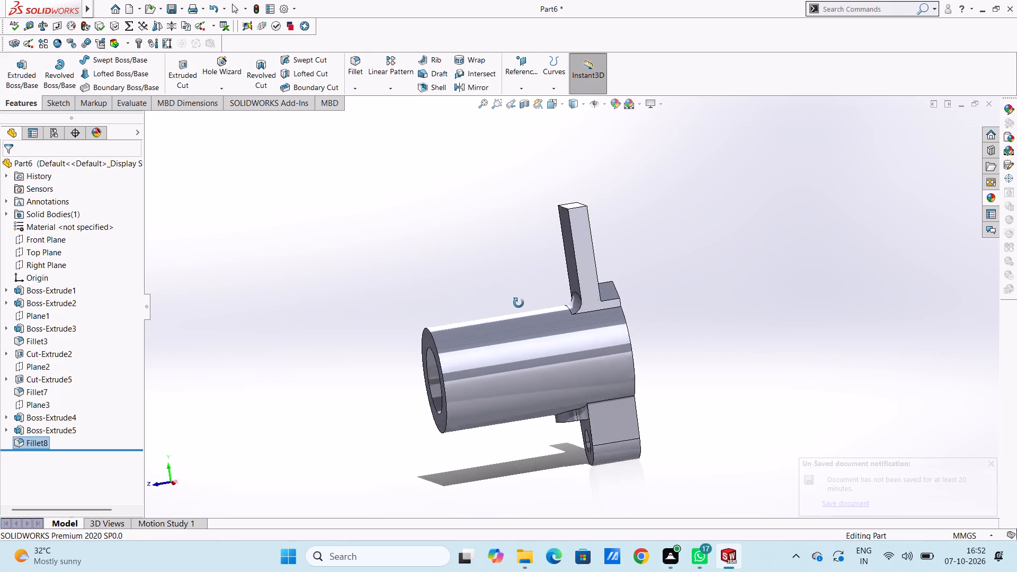
middle_drag(519, 303, 704, 350)
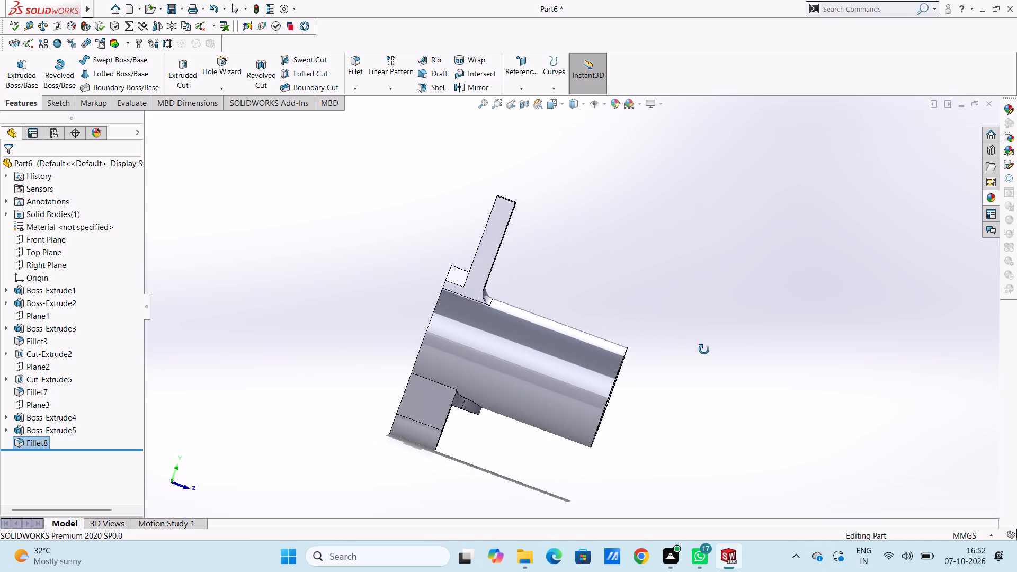
middle_drag(704, 350, 601, 320)
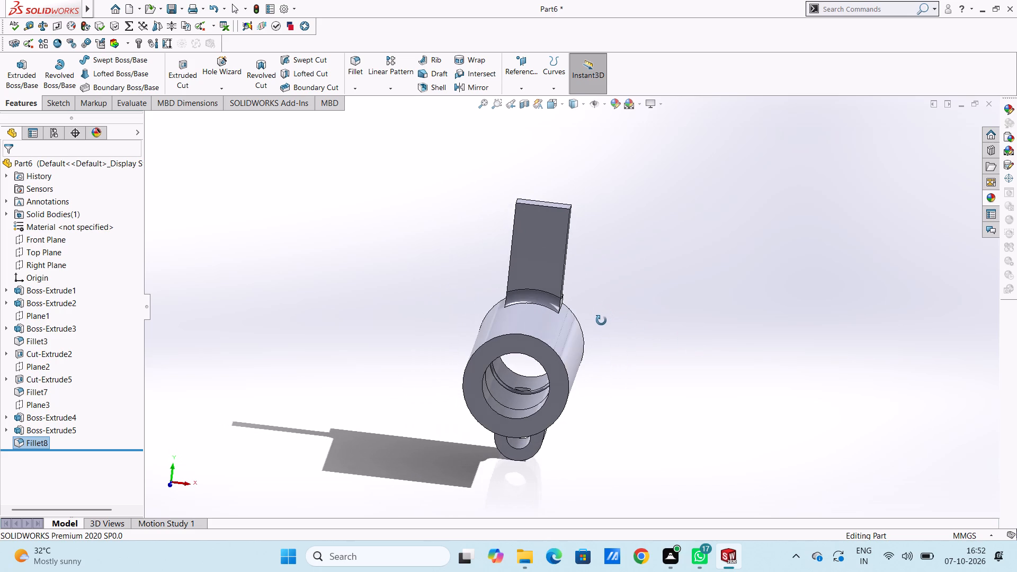
middle_drag(601, 320, 609, 332)
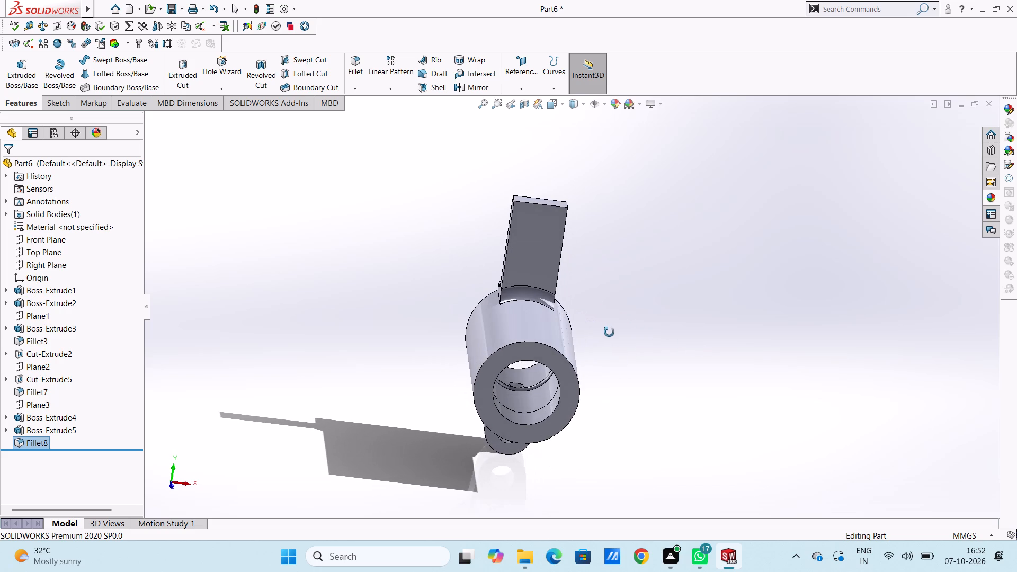
middle_drag(609, 332, 560, 314)
middle_drag(618, 423, 585, 330)
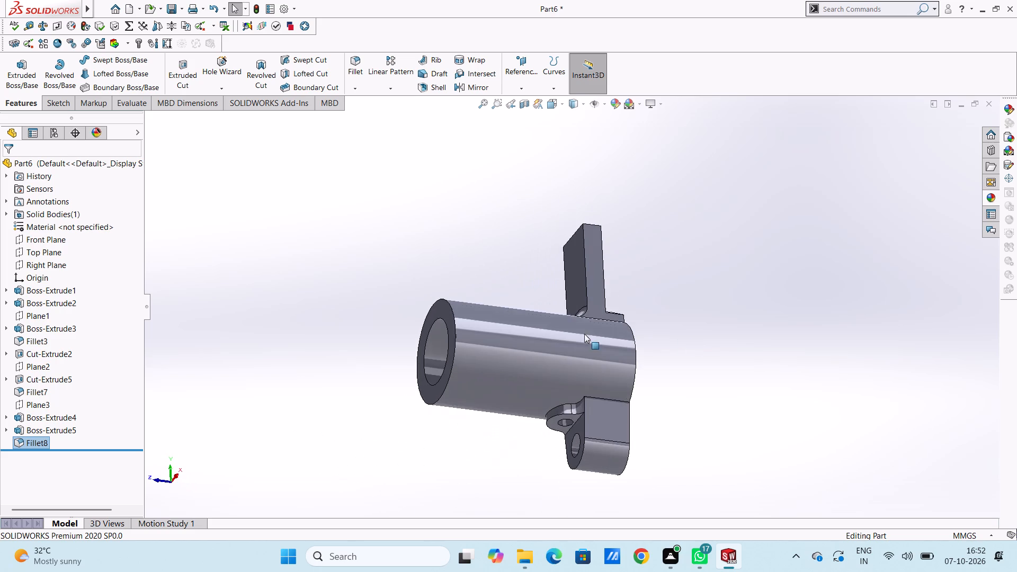
middle_drag(688, 431, 698, 316)
middle_drag(645, 374, 630, 339)
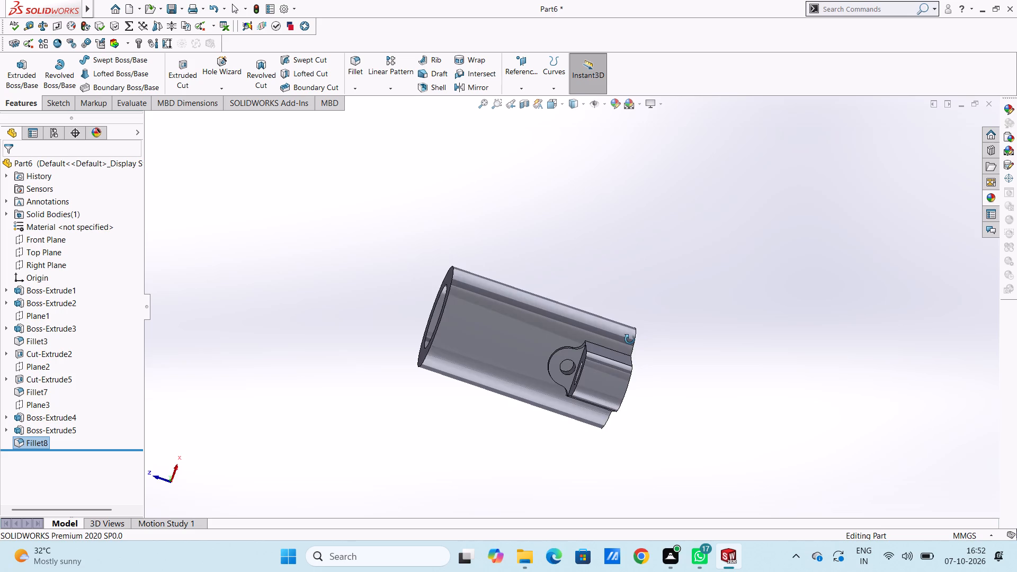
middle_drag(630, 339, 663, 415)
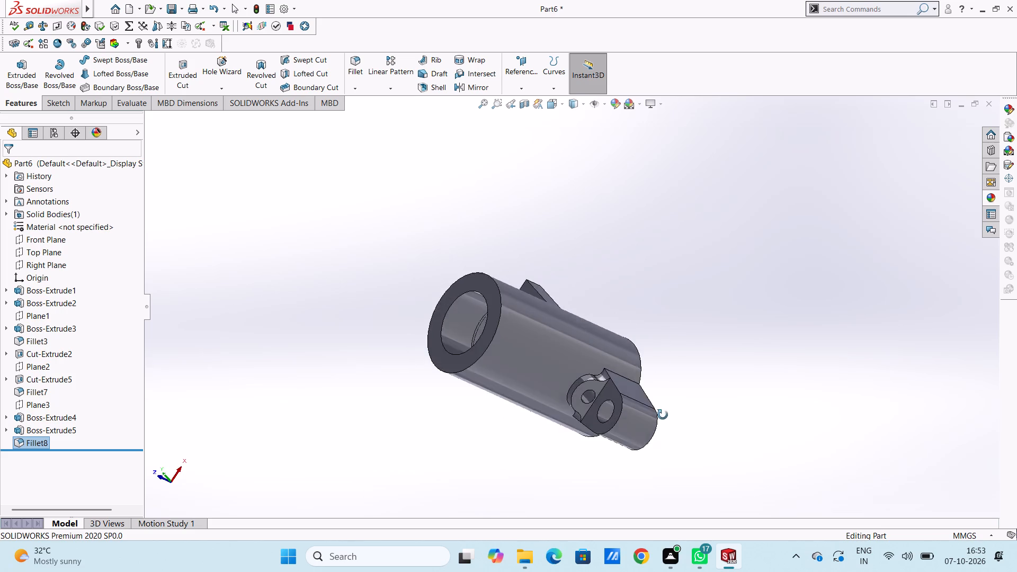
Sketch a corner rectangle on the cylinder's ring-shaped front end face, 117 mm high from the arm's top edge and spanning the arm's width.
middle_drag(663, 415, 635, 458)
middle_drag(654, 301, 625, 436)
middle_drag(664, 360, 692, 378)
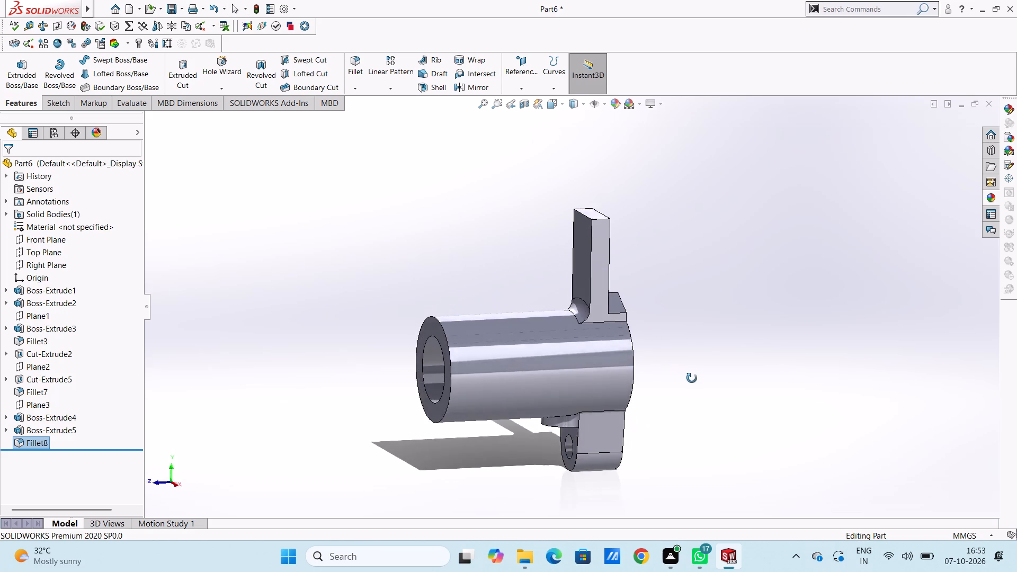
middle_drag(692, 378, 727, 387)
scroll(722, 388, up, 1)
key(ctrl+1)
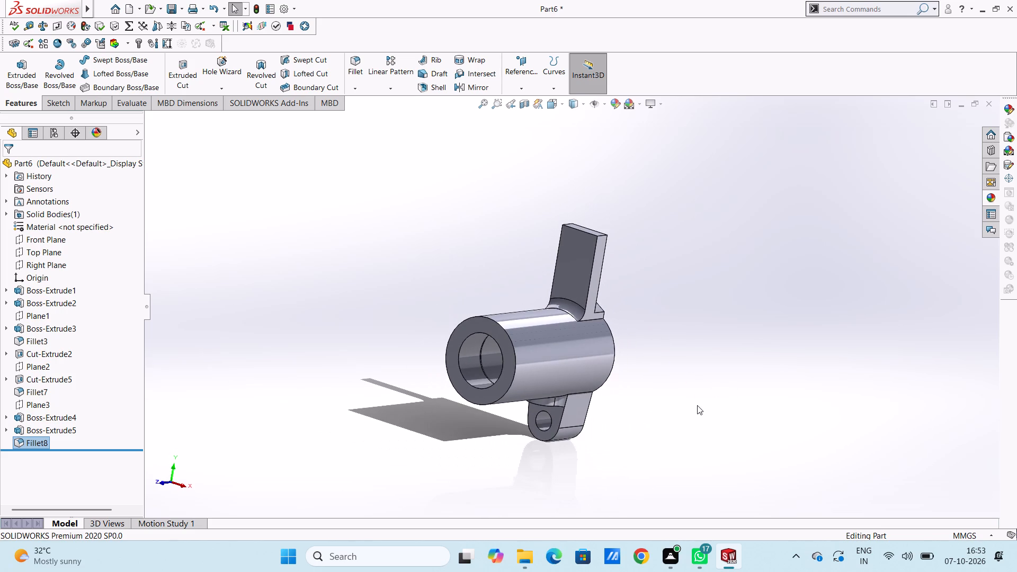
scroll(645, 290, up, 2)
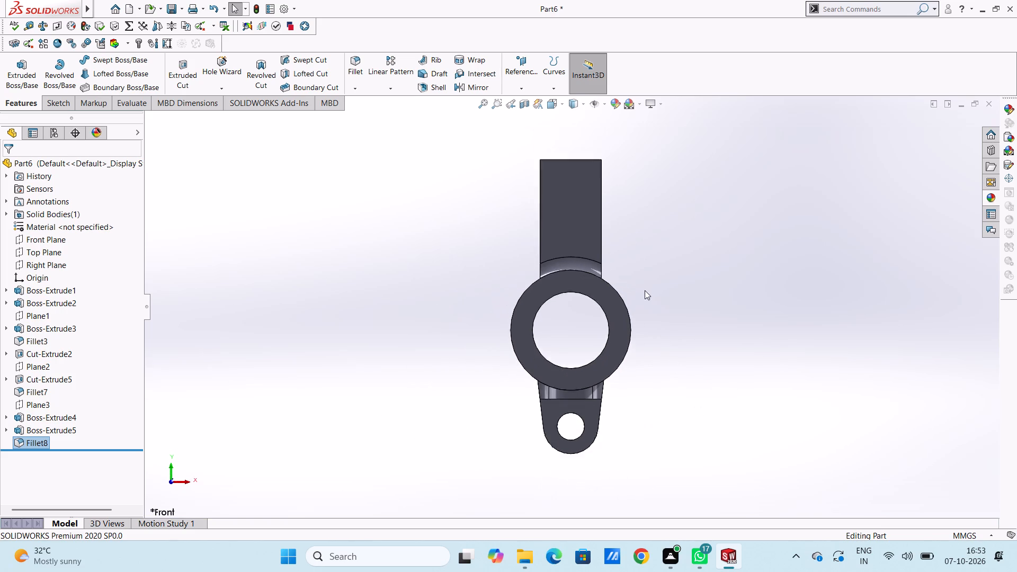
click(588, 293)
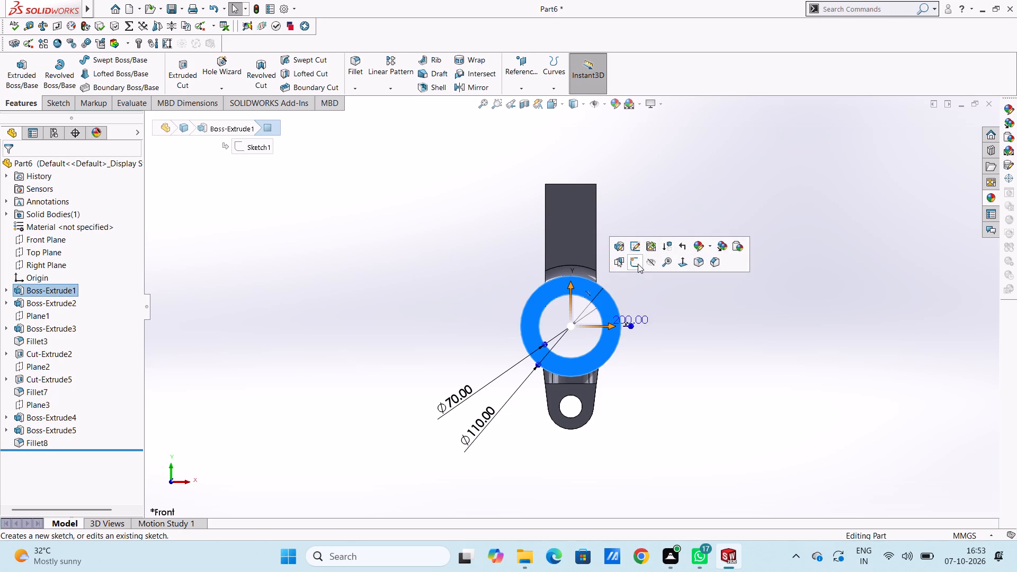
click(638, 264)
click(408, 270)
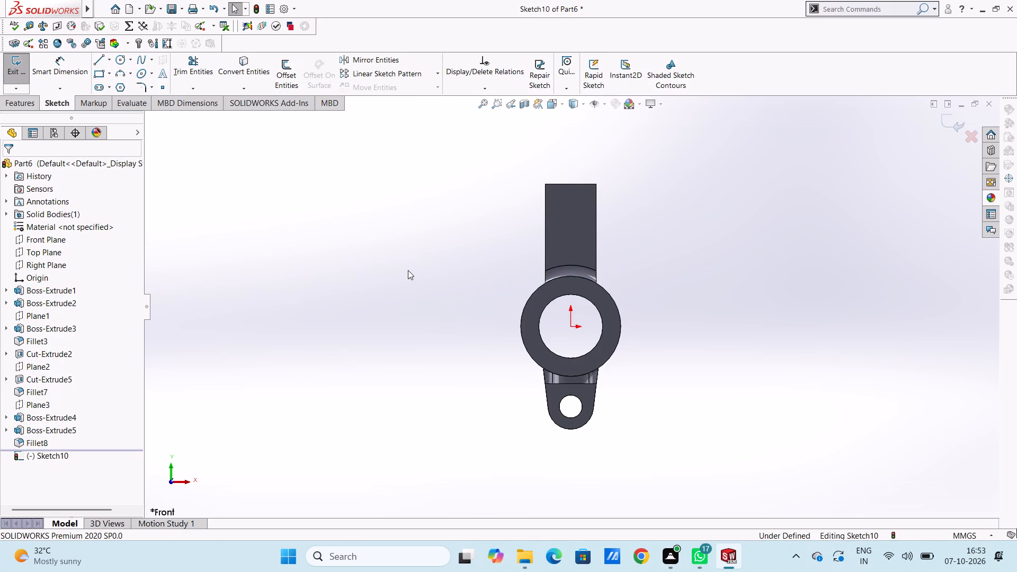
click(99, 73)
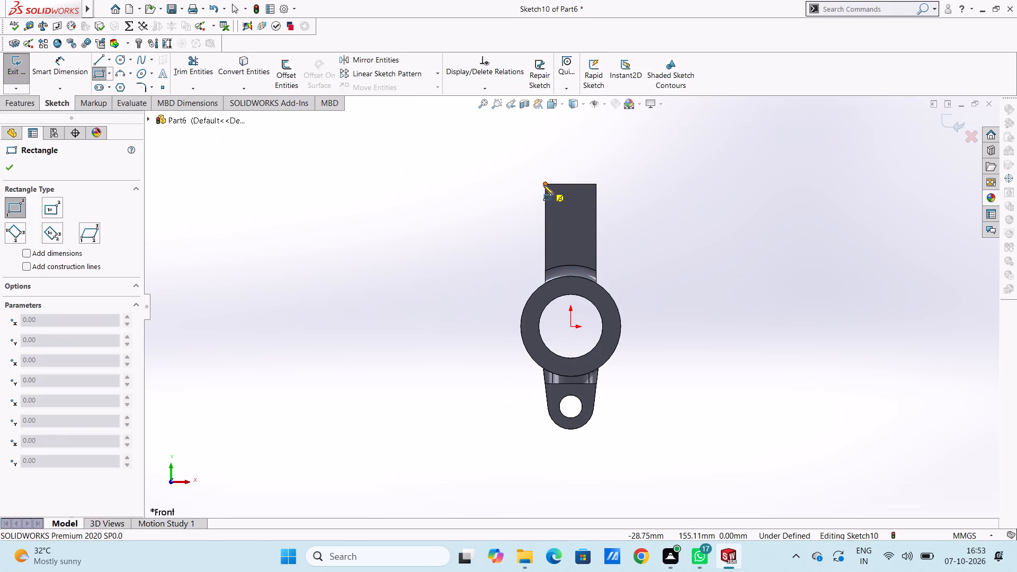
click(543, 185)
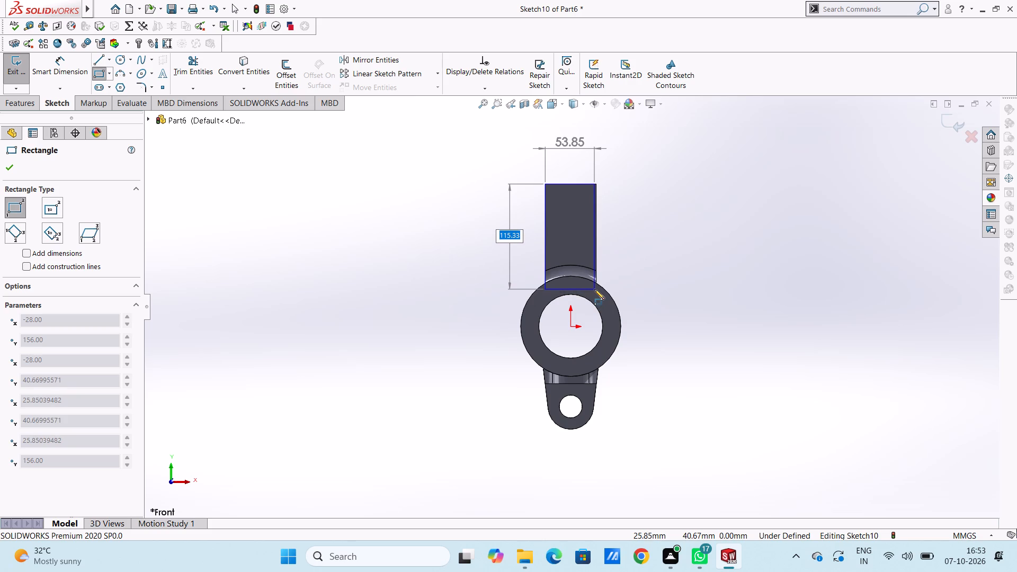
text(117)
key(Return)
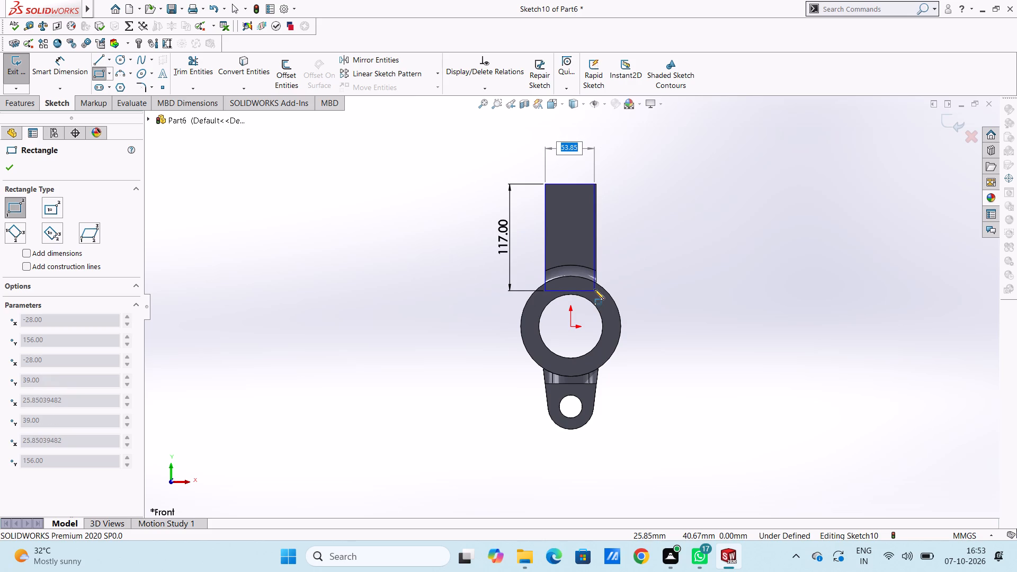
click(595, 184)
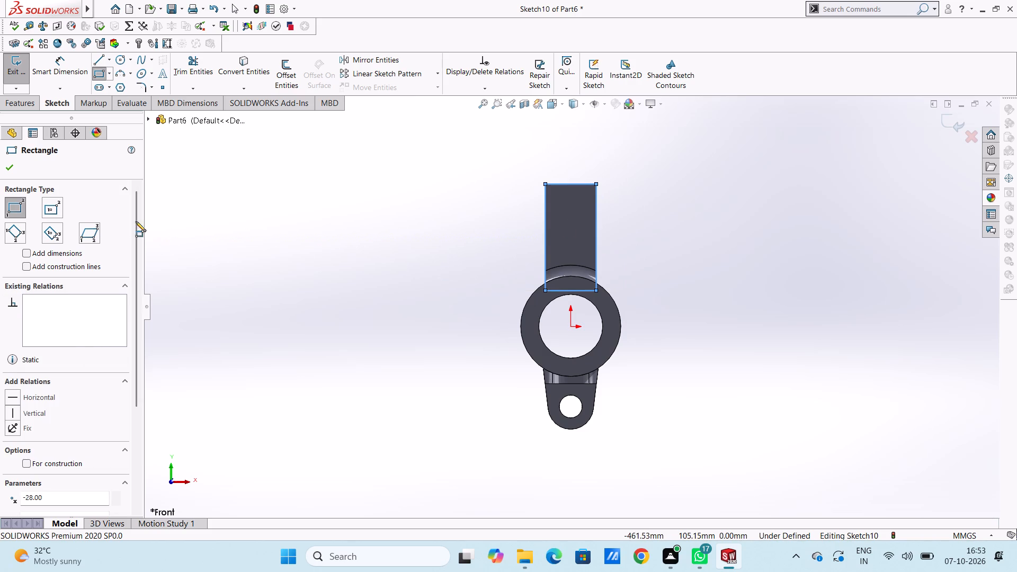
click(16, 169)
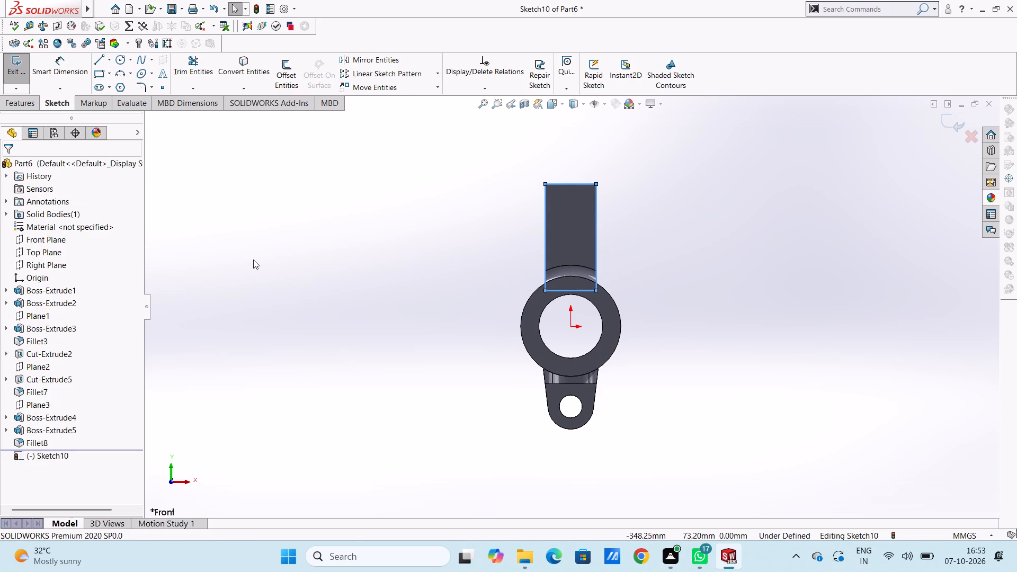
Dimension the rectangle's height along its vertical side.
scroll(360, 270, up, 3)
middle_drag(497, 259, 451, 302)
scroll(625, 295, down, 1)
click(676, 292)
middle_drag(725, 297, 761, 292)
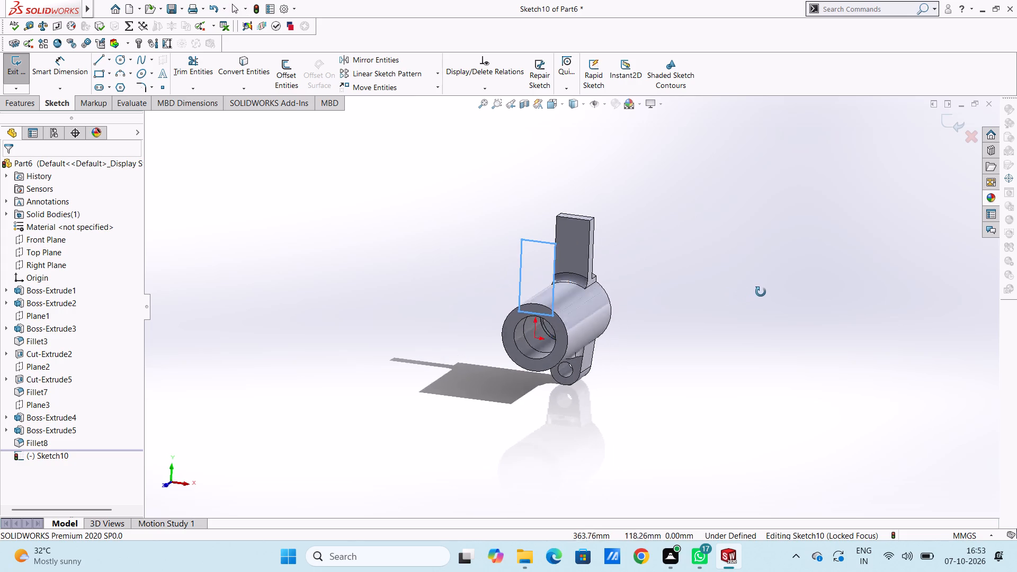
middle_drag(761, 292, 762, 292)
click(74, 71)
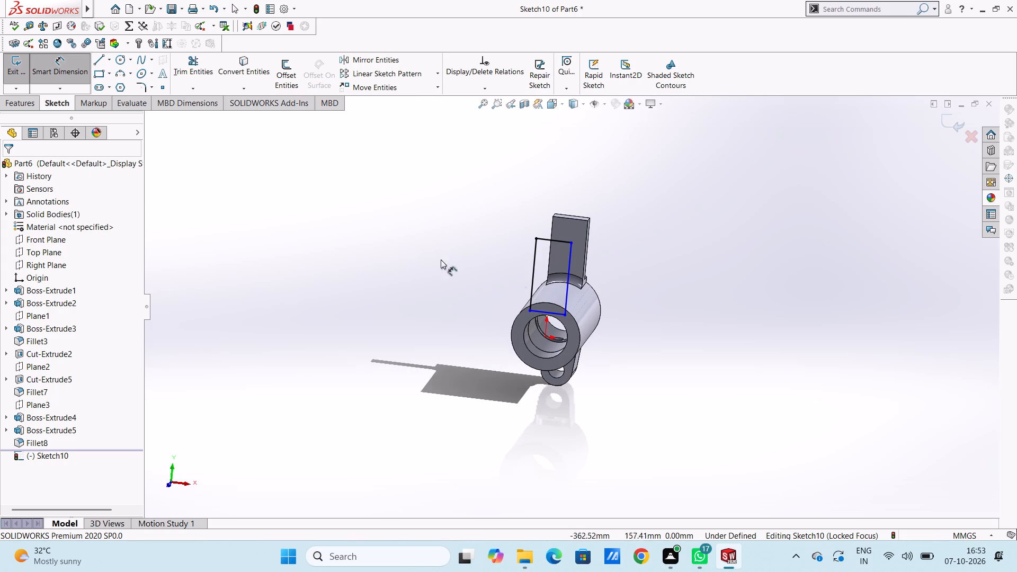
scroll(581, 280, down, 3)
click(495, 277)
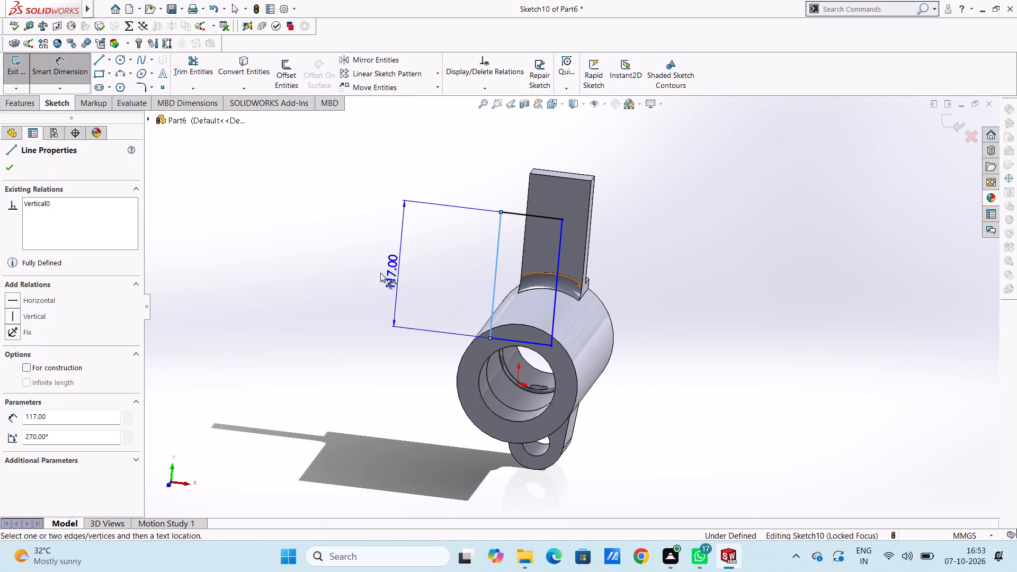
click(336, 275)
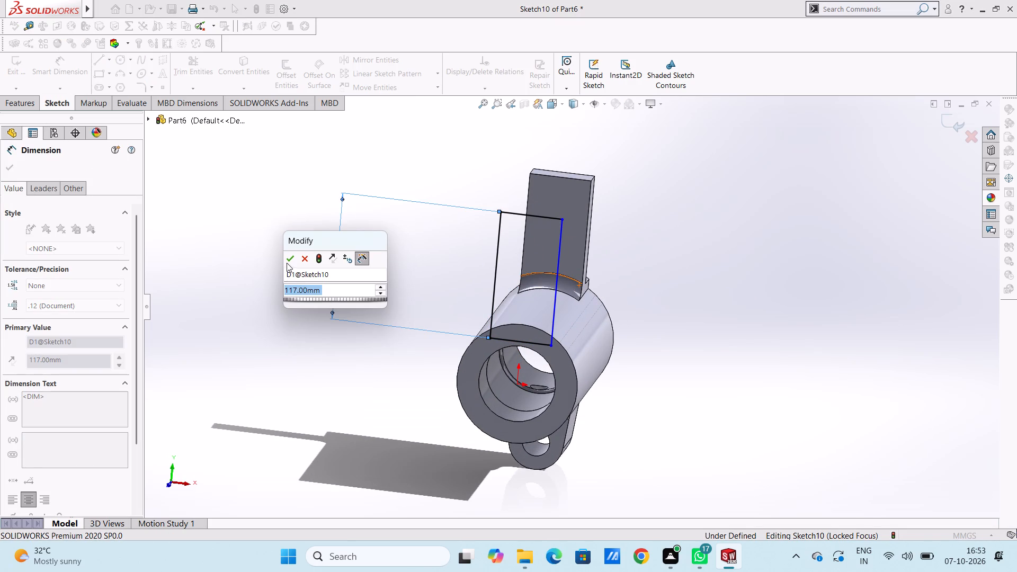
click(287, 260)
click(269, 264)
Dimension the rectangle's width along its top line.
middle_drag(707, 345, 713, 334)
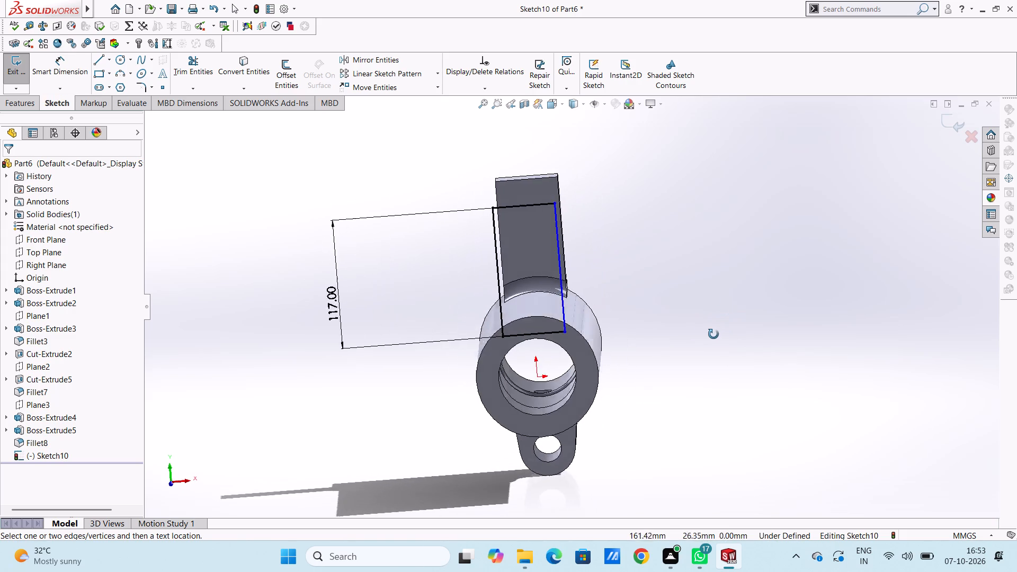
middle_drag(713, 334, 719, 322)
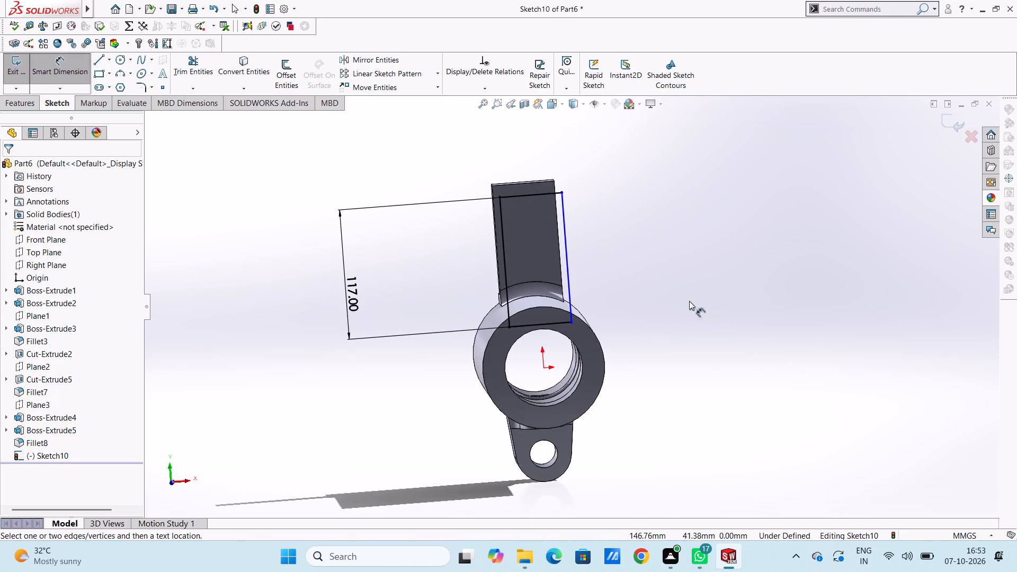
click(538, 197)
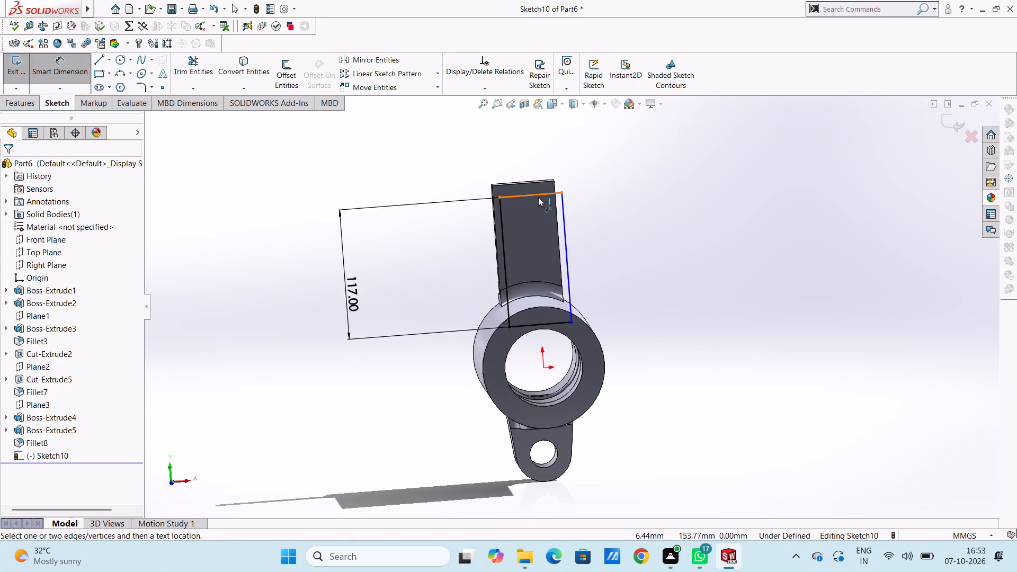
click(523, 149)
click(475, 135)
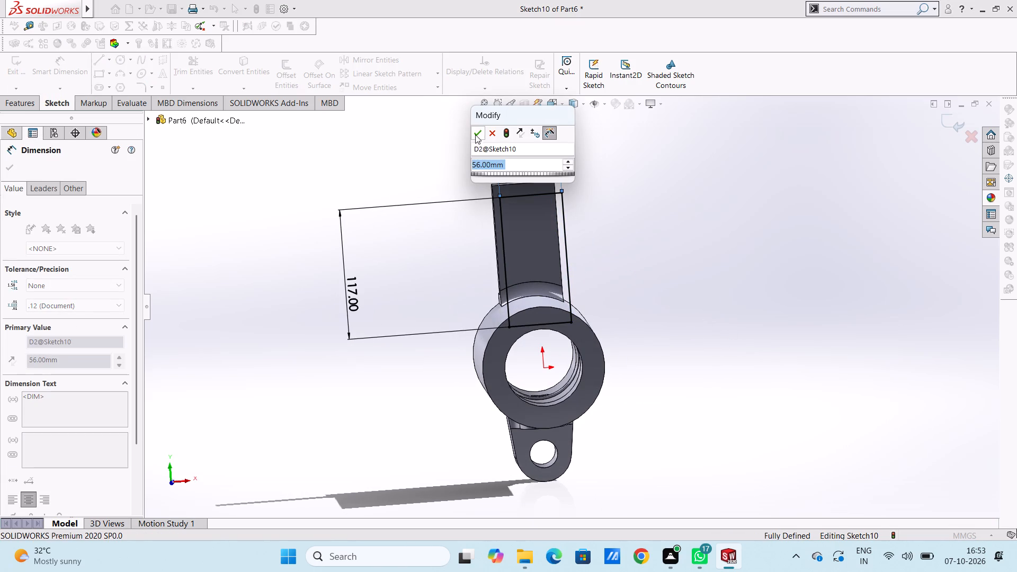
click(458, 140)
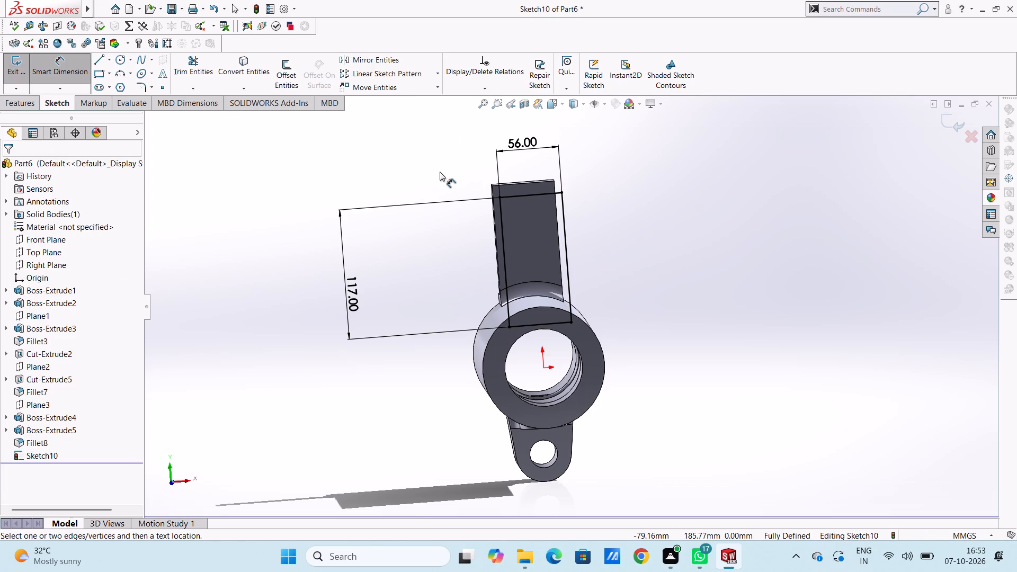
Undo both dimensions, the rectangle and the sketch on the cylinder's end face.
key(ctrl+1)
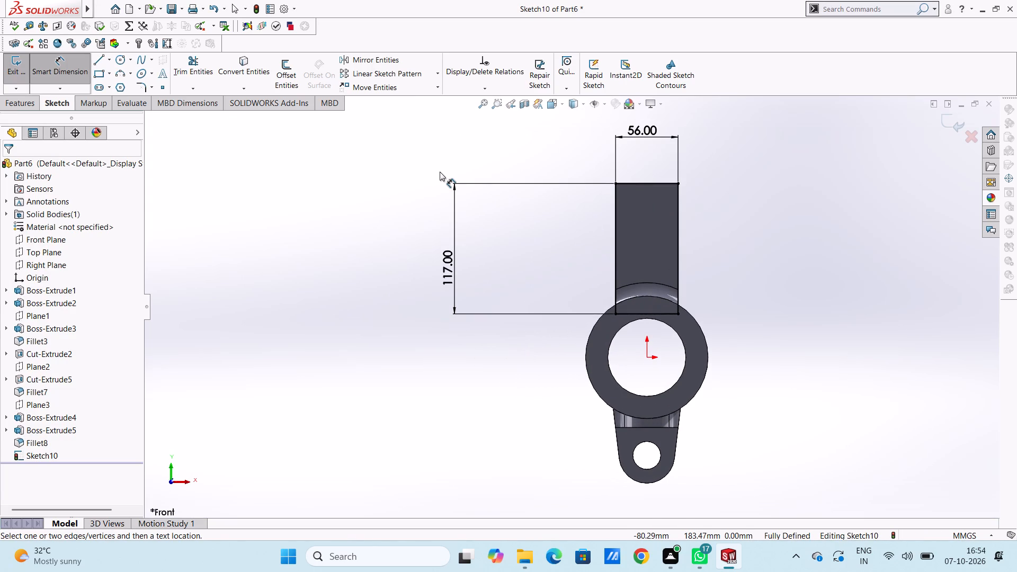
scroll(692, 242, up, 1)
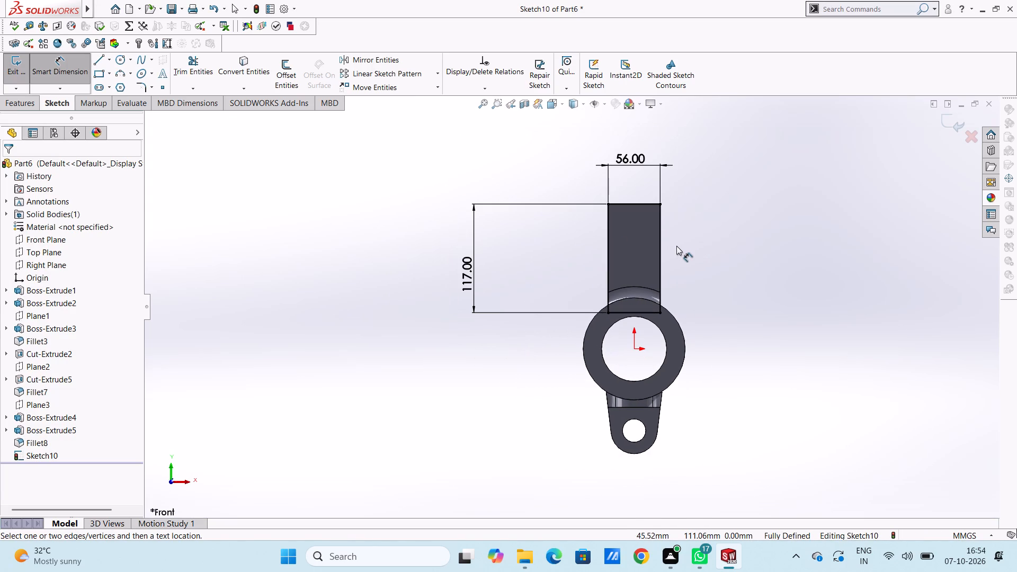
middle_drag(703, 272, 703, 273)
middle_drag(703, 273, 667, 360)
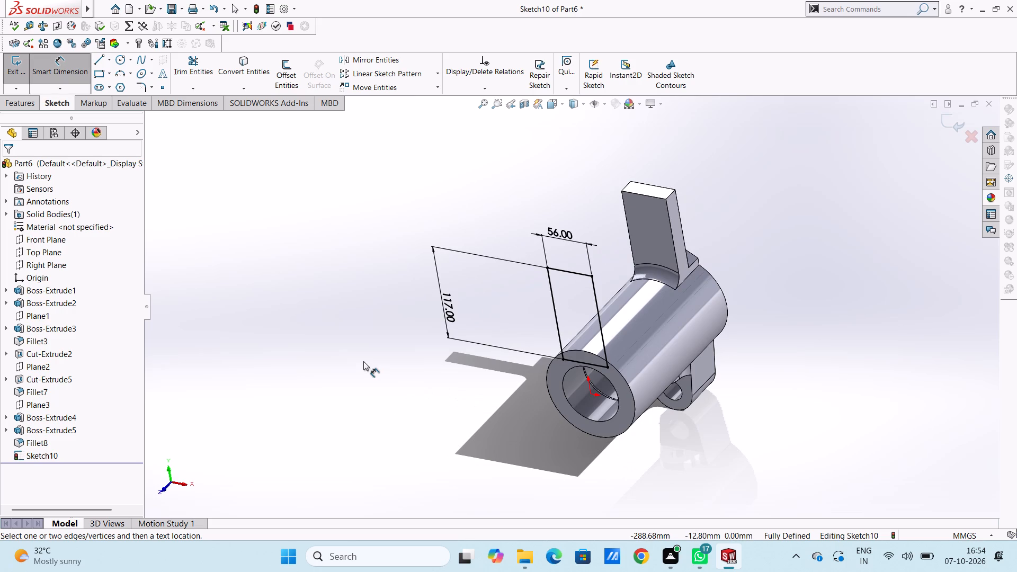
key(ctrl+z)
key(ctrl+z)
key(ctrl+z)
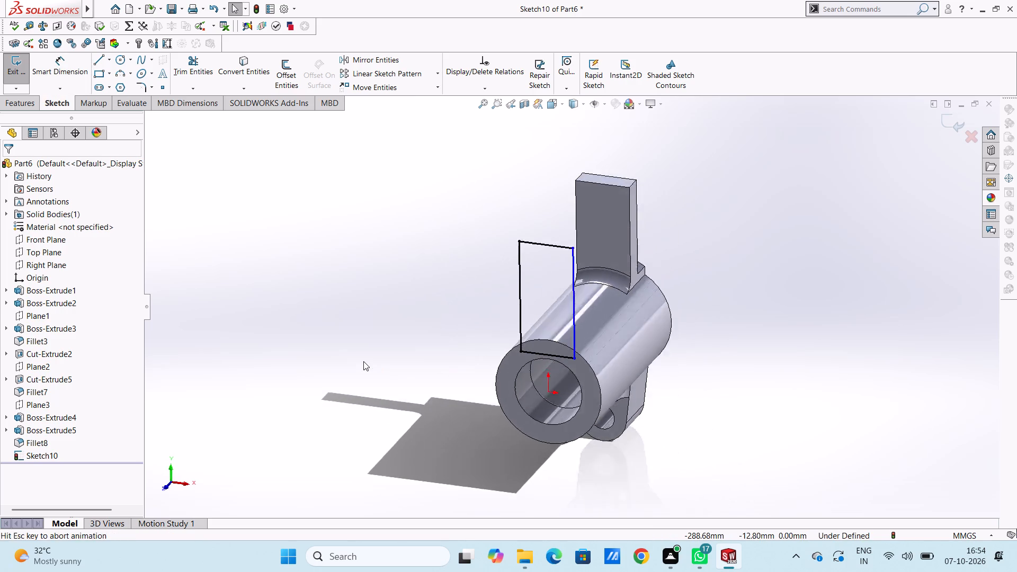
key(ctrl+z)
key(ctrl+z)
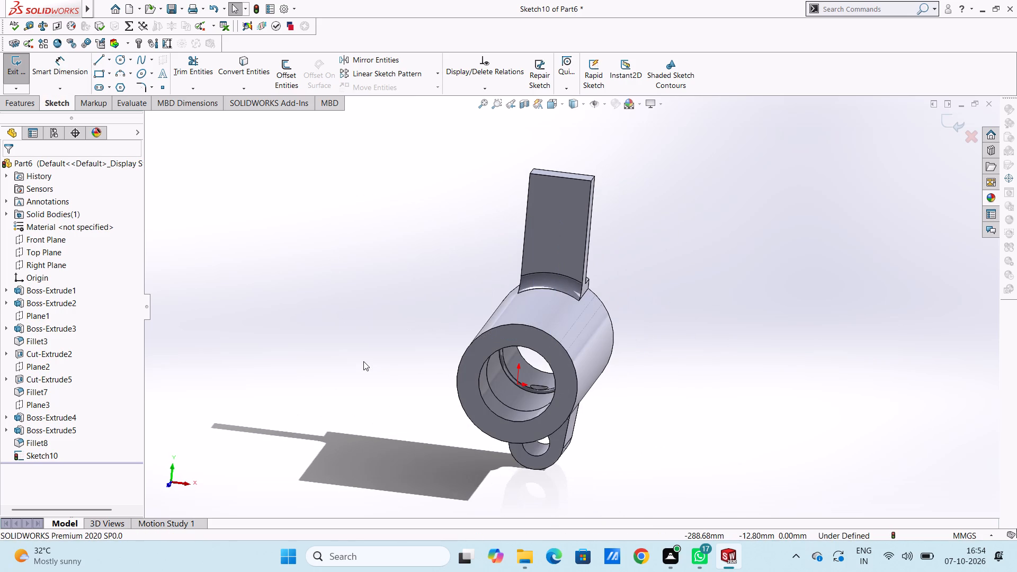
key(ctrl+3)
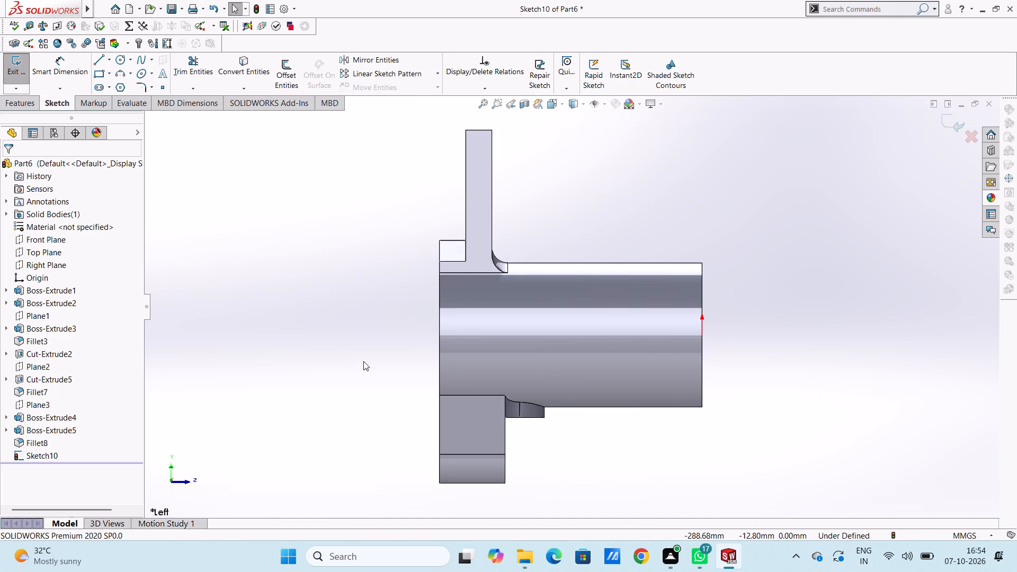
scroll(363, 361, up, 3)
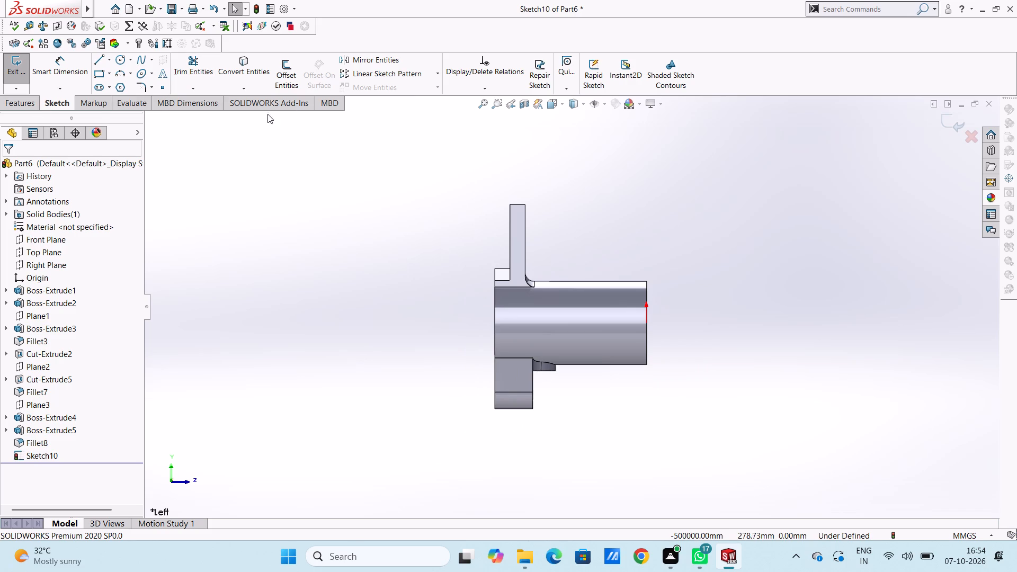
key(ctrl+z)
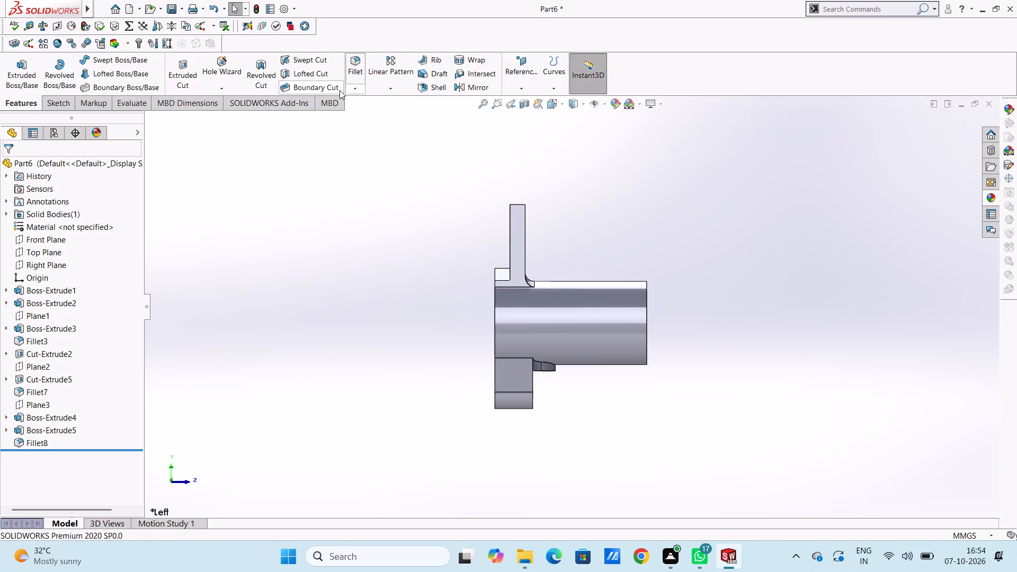
Create a reference plane parallel to the Front Plane, offset 180 mm towards the cylinder's open front end.
click(522, 66)
click(528, 103)
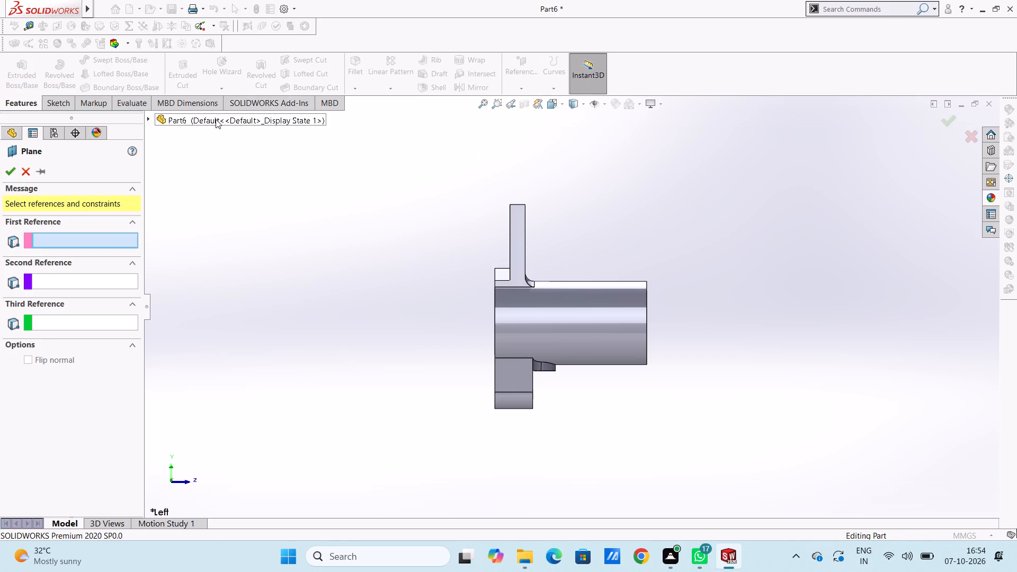
click(215, 119)
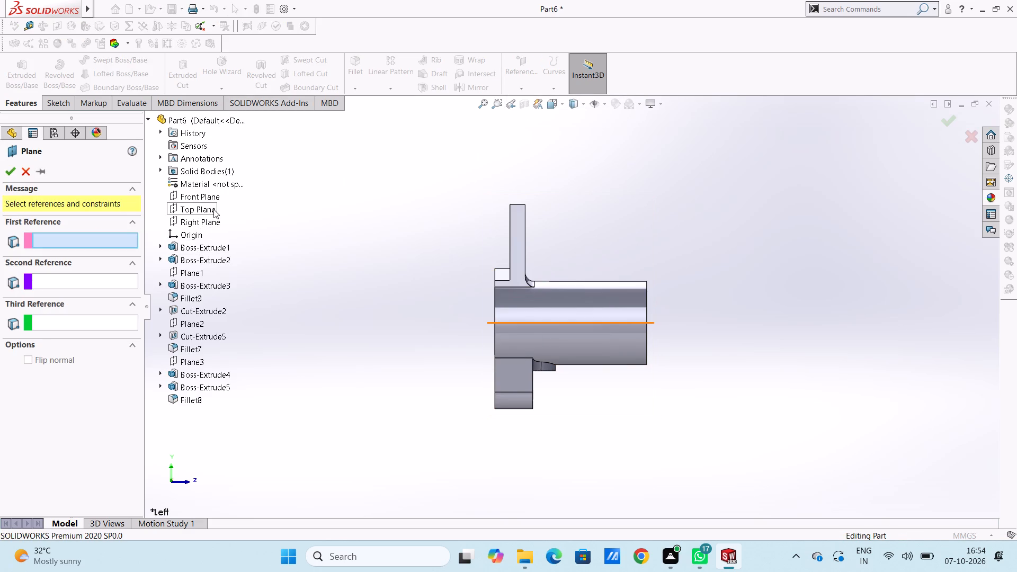
click(215, 201)
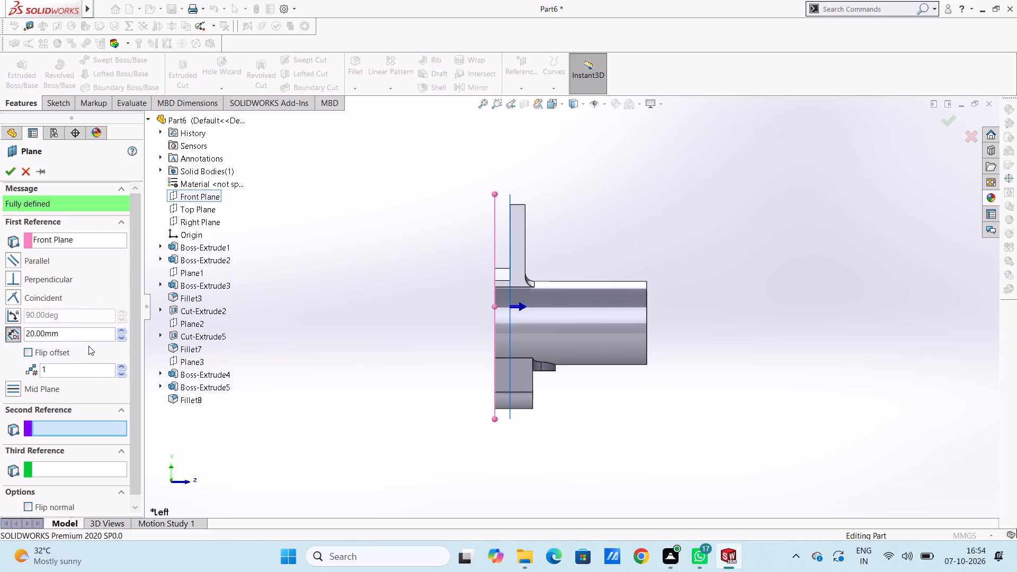
double_click(76, 331)
text(180)
key(Return)
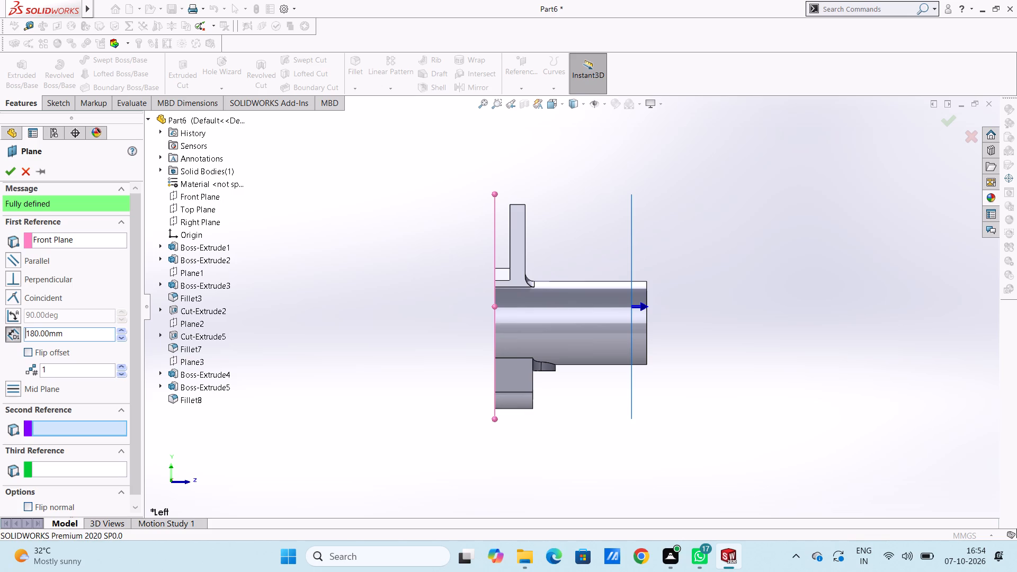
click(6, 172)
click(279, 257)
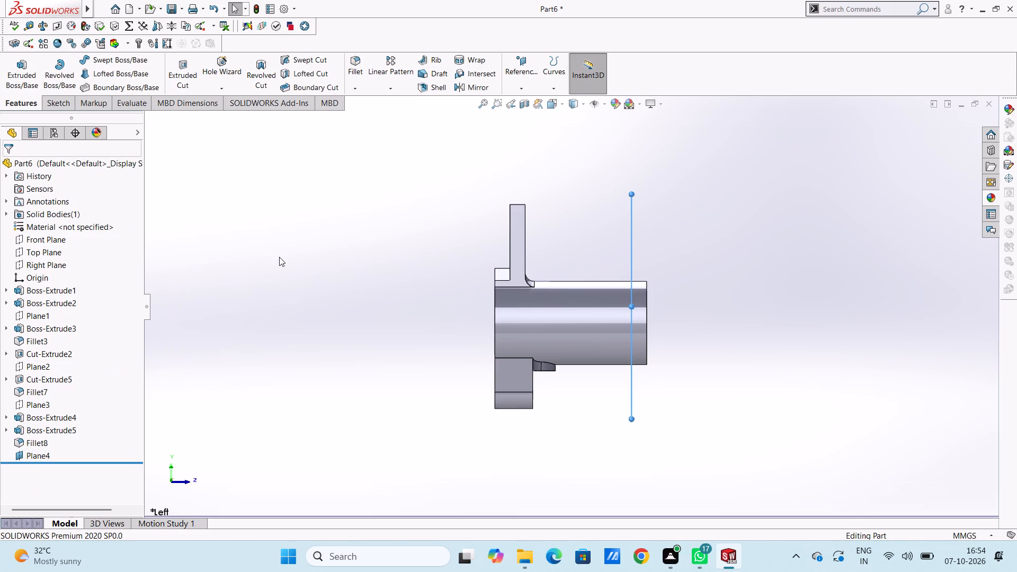
key(ctrl+1)
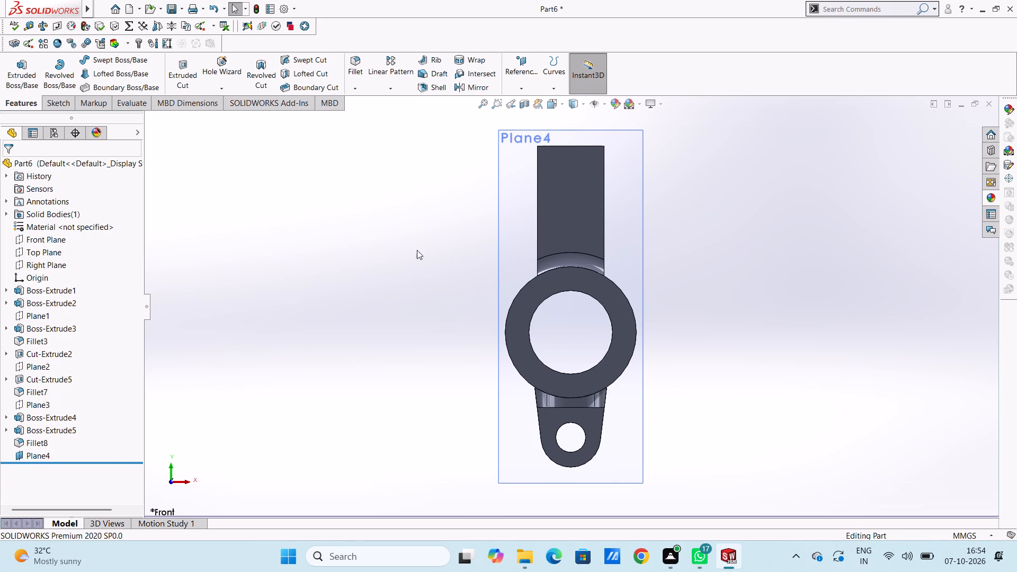
Sketch a corner rectangle 56 mm wide and 117 mm high on the offset plane, starting at the arm's upper corner.
click(507, 238)
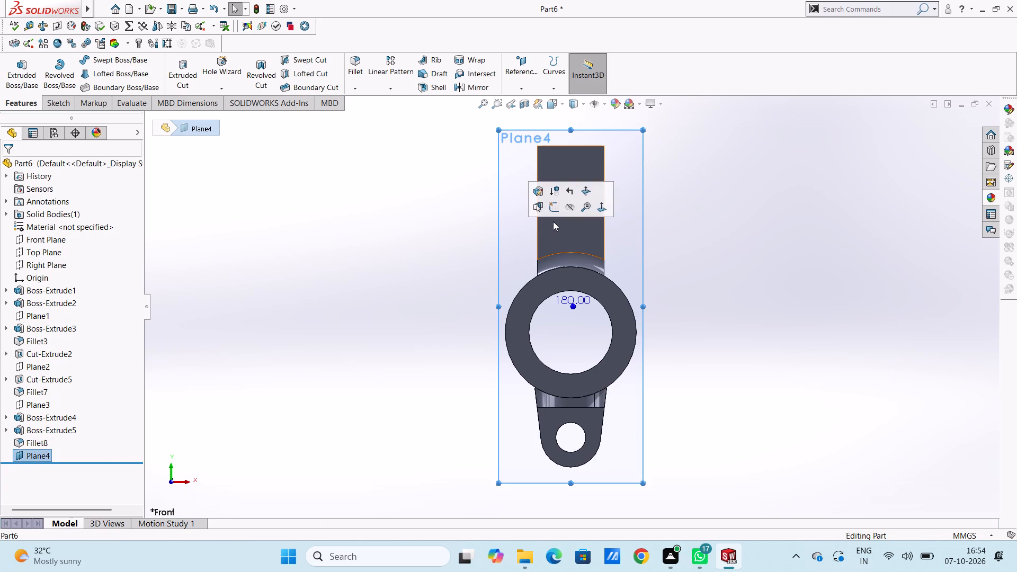
click(554, 213)
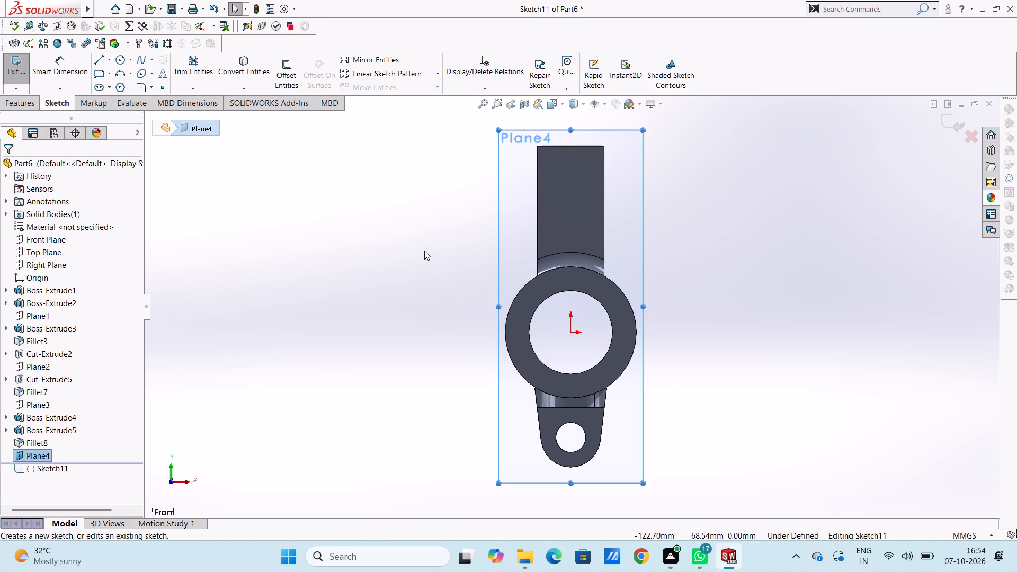
click(424, 251)
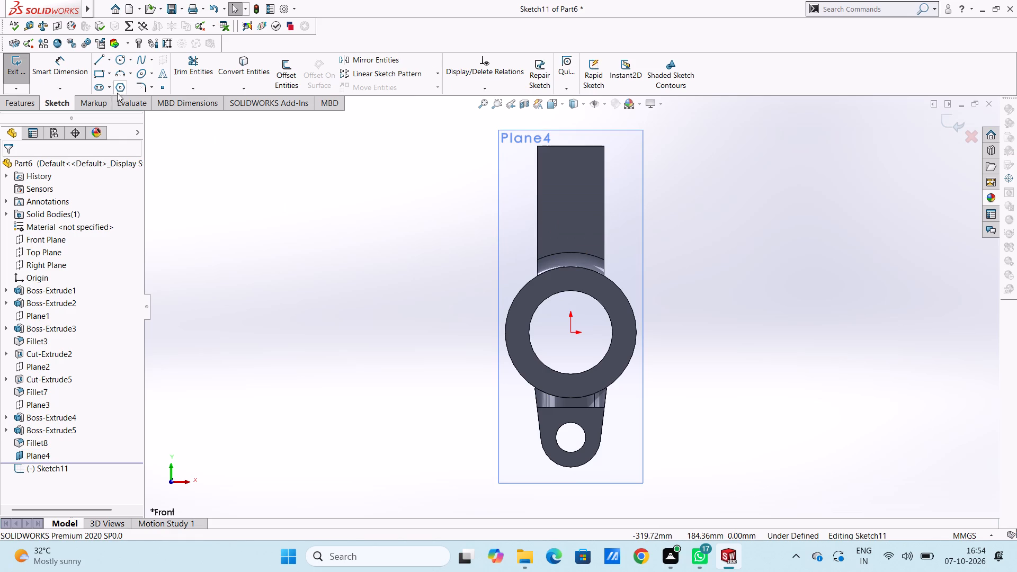
click(101, 75)
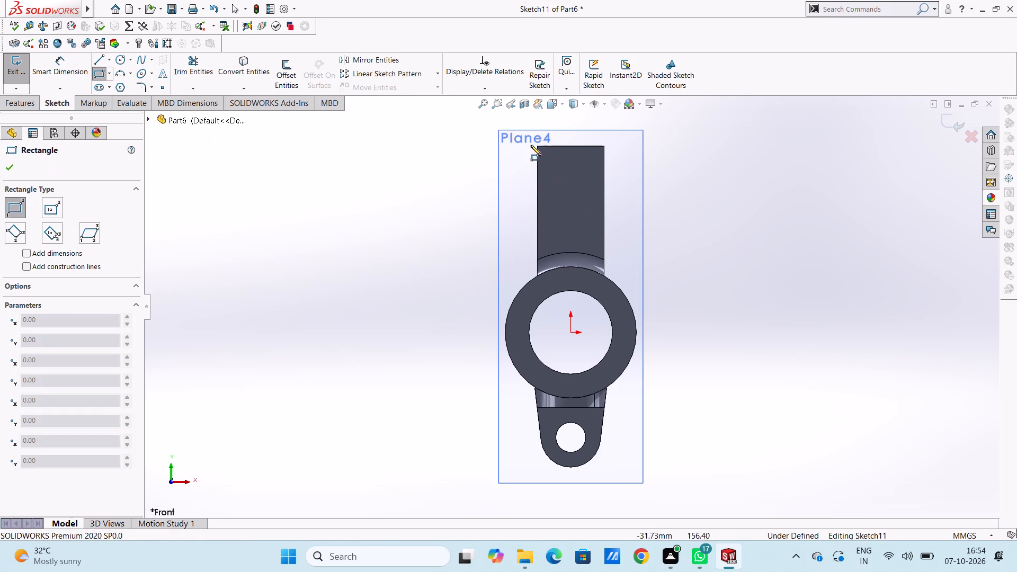
click(537, 148)
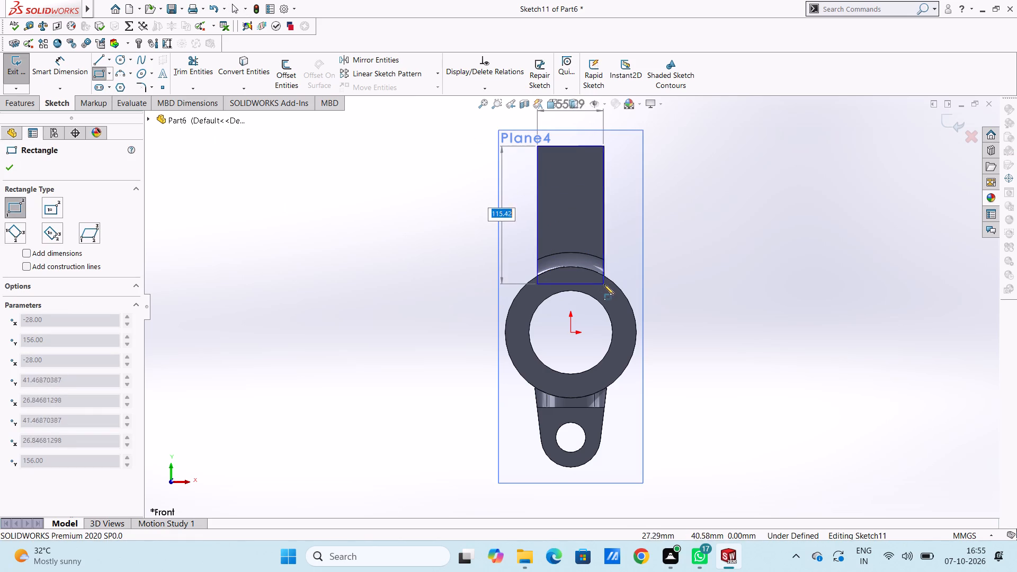
text(117)
key(Return)
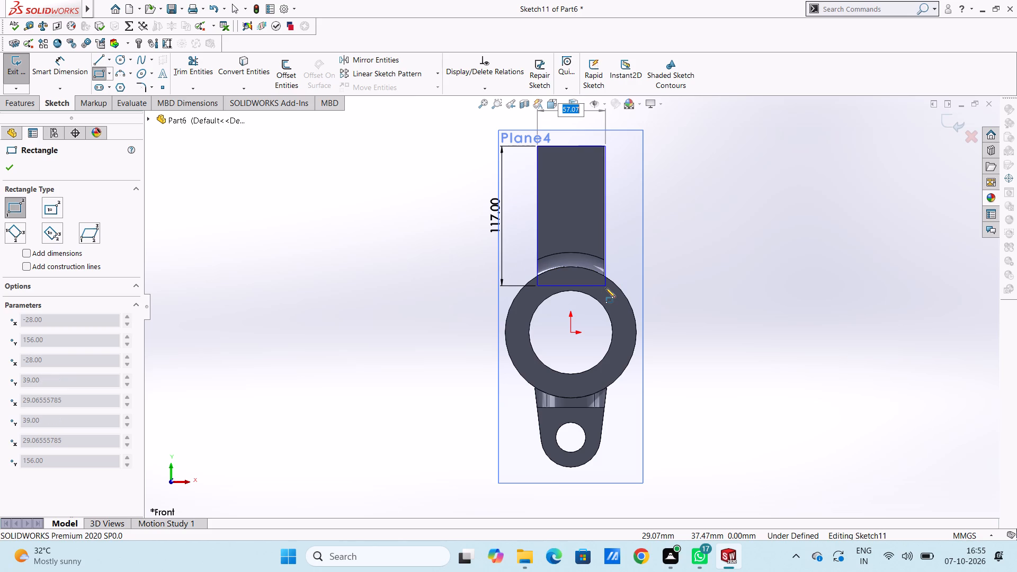
click(604, 147)
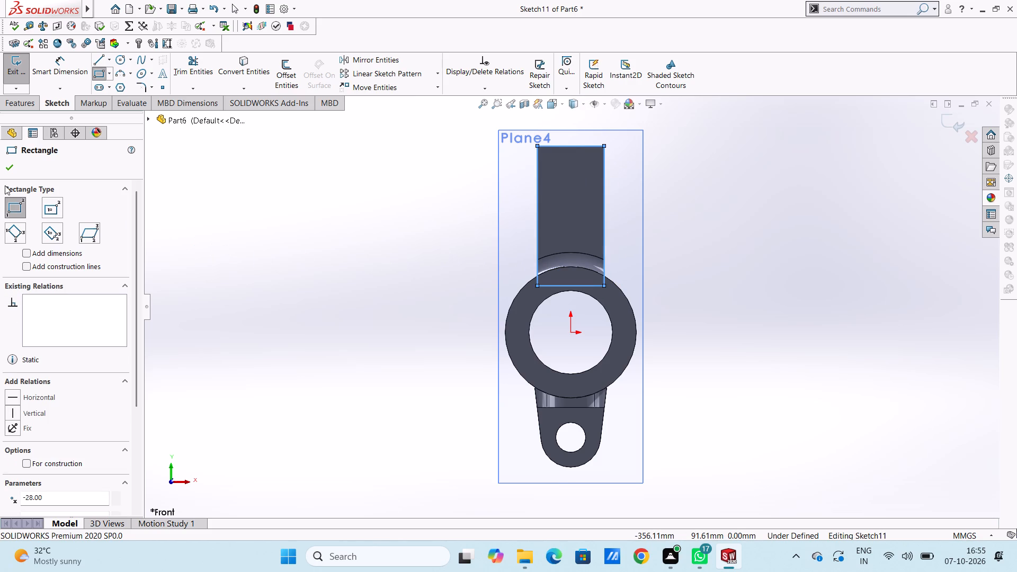
click(11, 168)
click(380, 230)
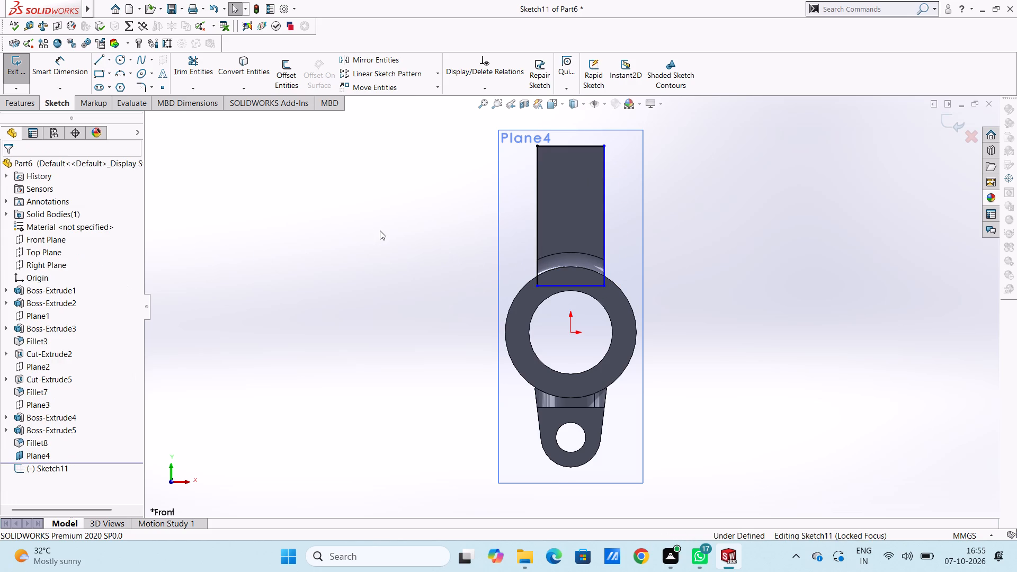
Dimension the rectangle's height along its left vertical side.
scroll(380, 230, up, 2)
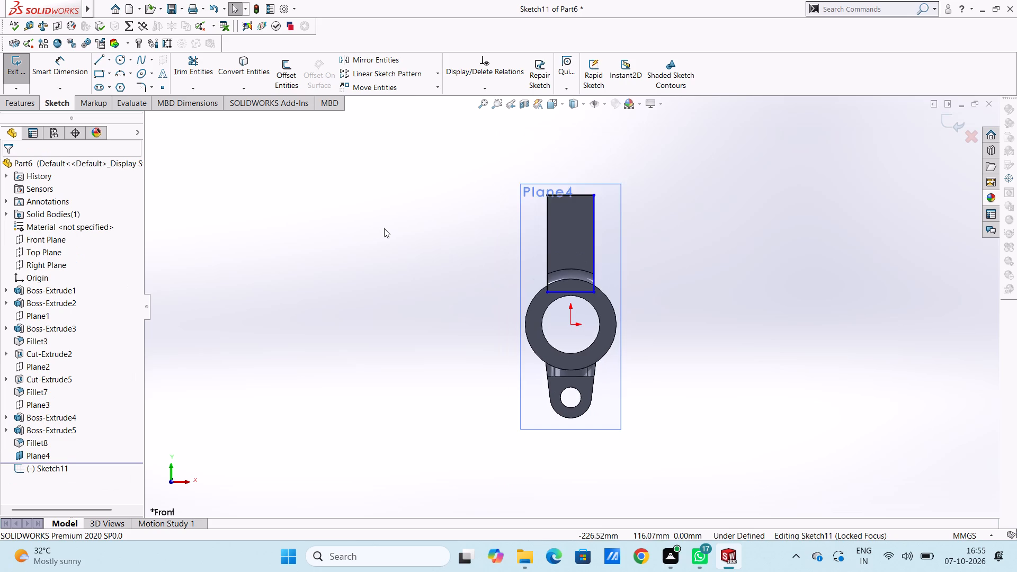
scroll(385, 231, up, 1)
scroll(635, 316, down, 1)
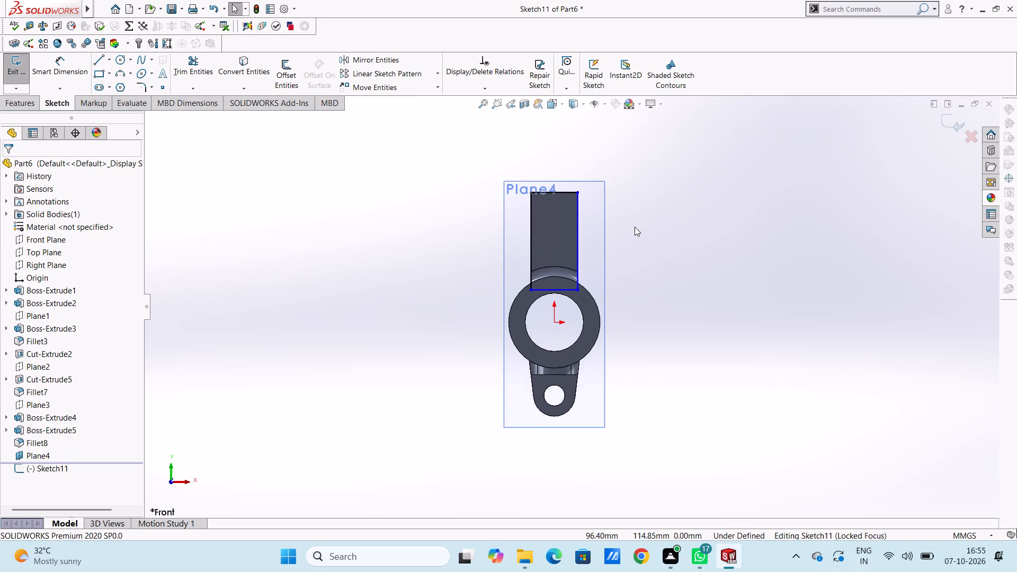
scroll(635, 227, down, 1)
click(72, 75)
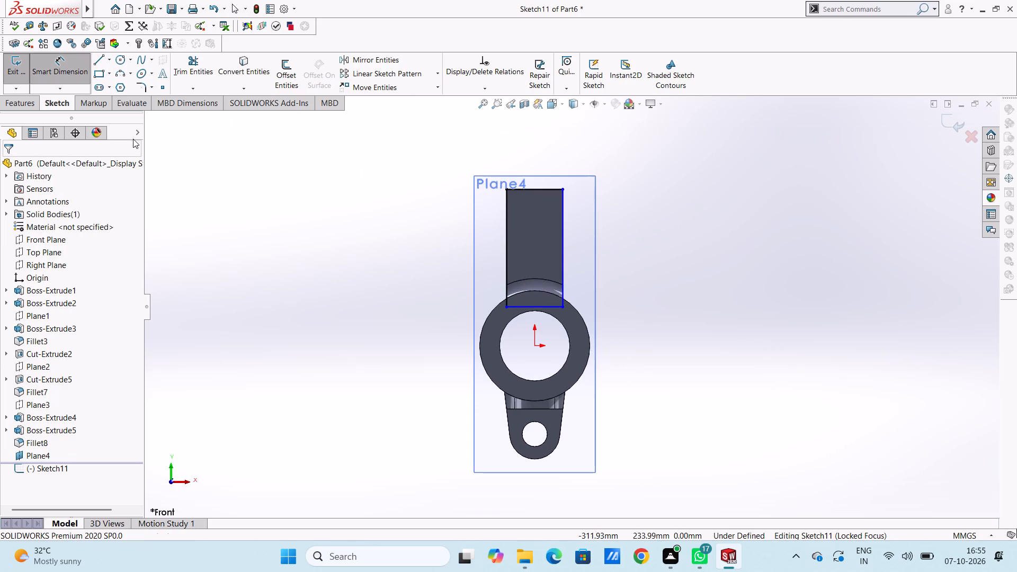
click(510, 253)
scroll(325, 266, up, 1)
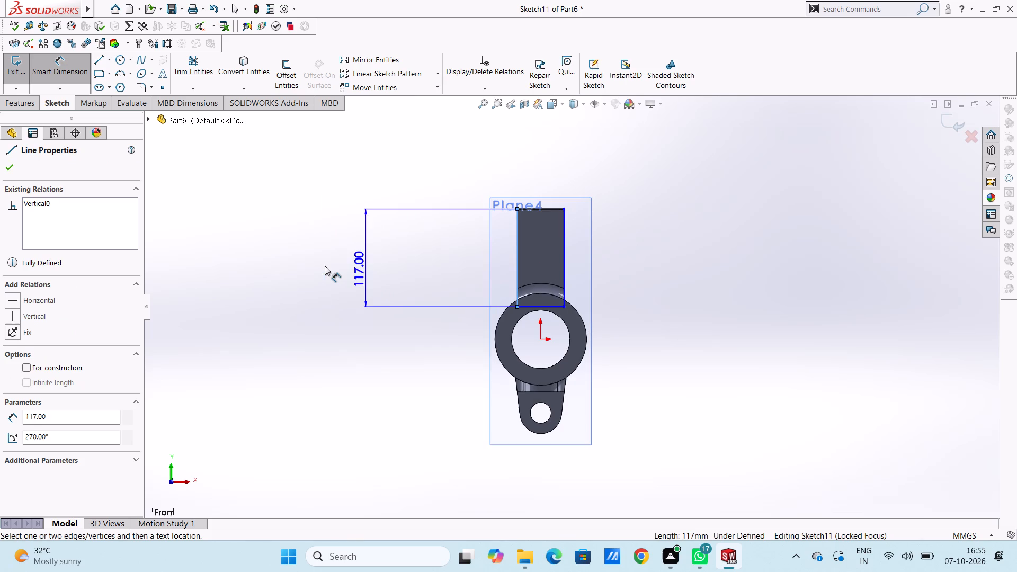
click(305, 266)
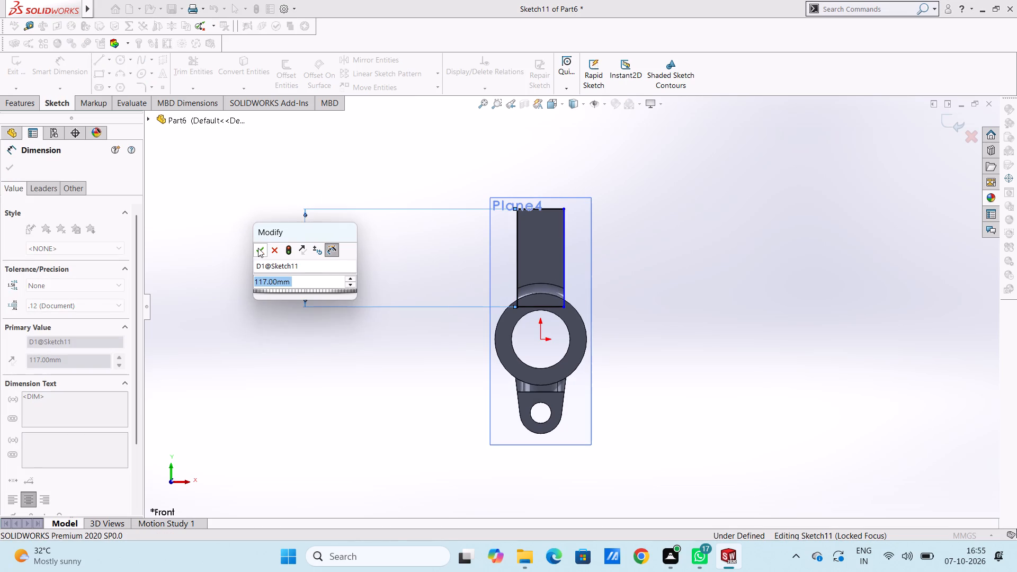
click(258, 248)
click(255, 244)
Dimension the rectangle's width along its top line.
click(549, 208)
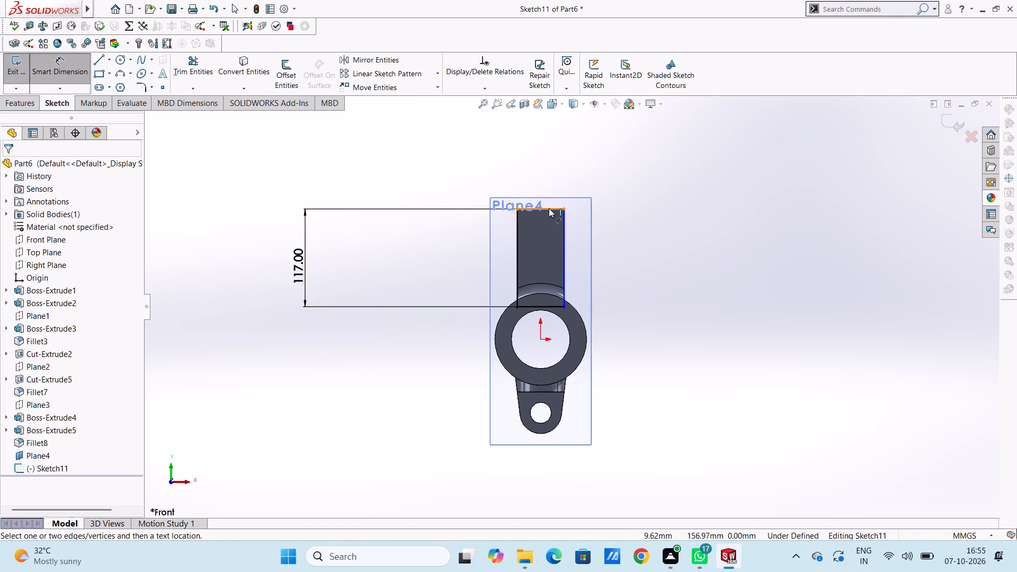
click(554, 159)
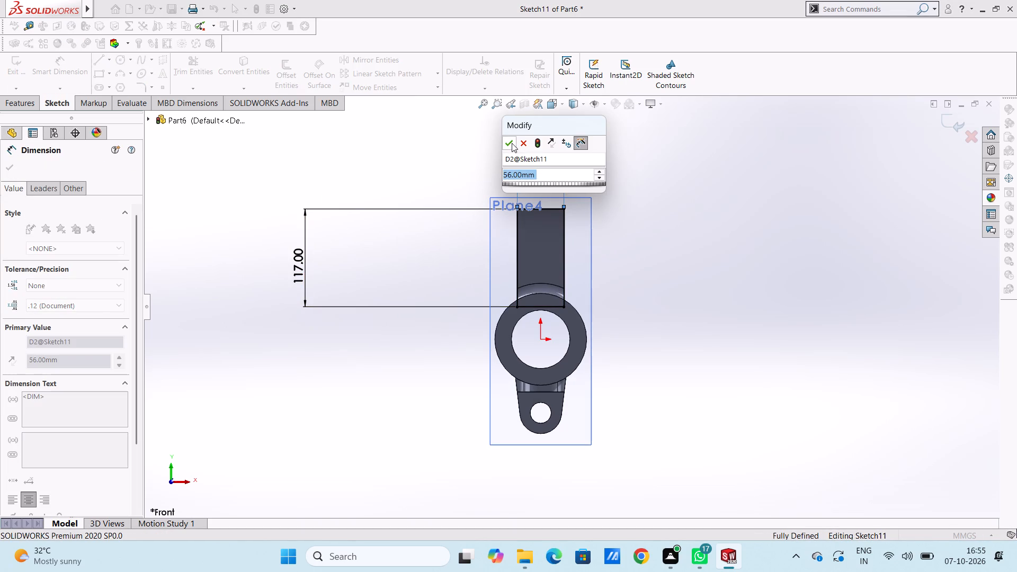
click(512, 143)
click(466, 153)
middle_drag(487, 157, 436, 200)
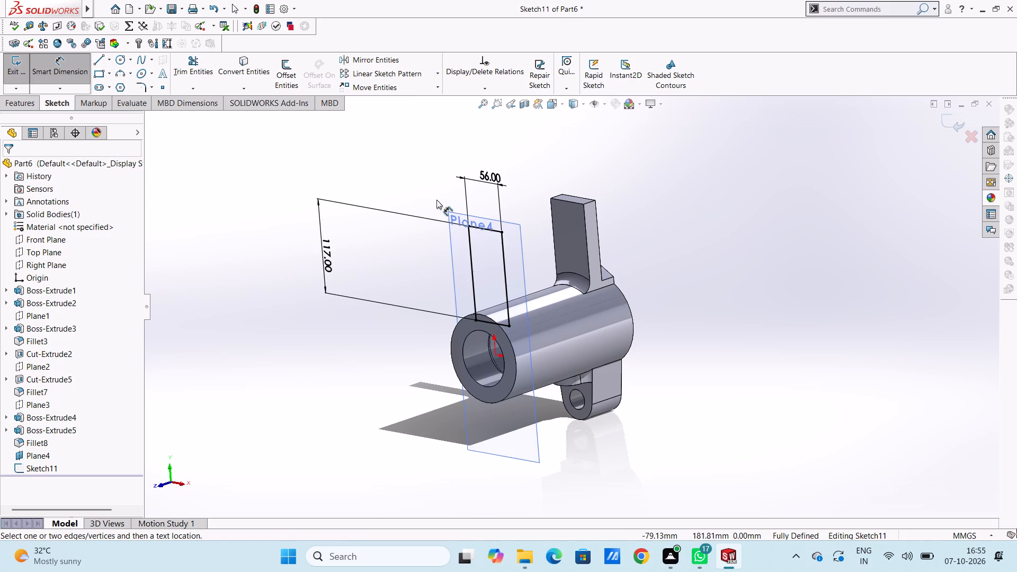
click(63, 65)
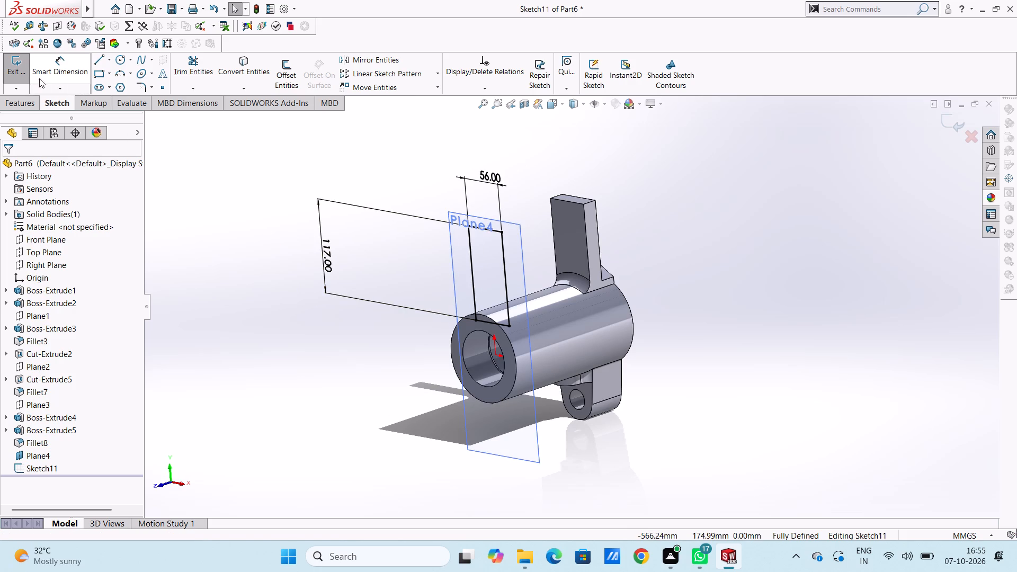
Extrude the rectangle as a 20 mm blind boss, reversed towards the existing arm and merged with the cylinder.
click(18, 101)
click(20, 82)
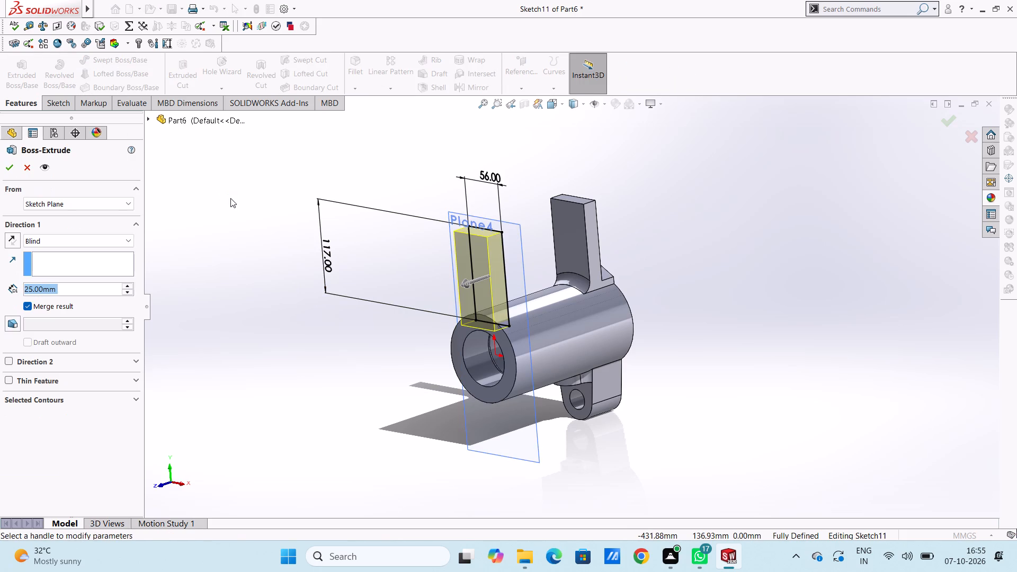
click(14, 239)
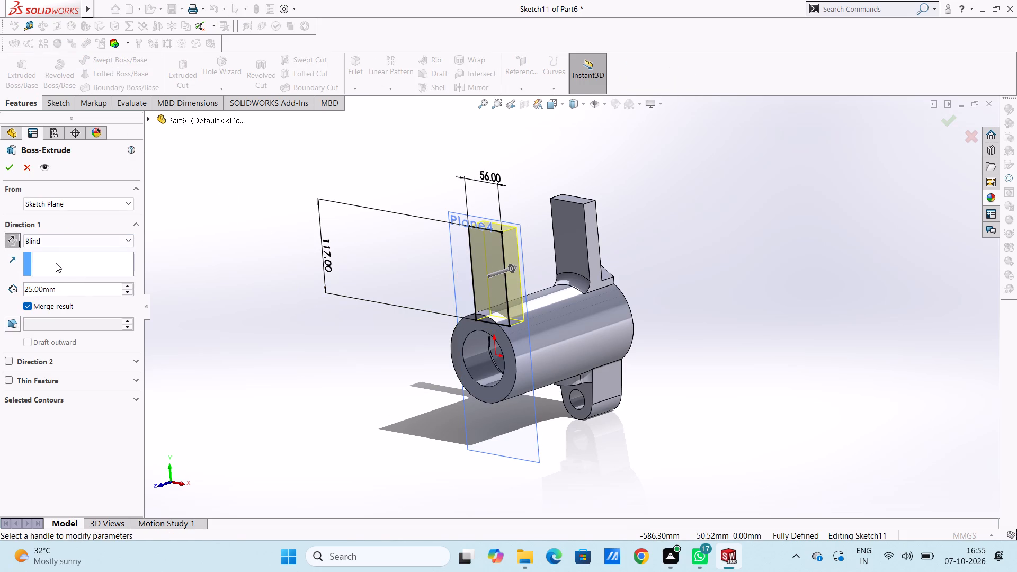
double_click(72, 285)
text(20)
key(Return)
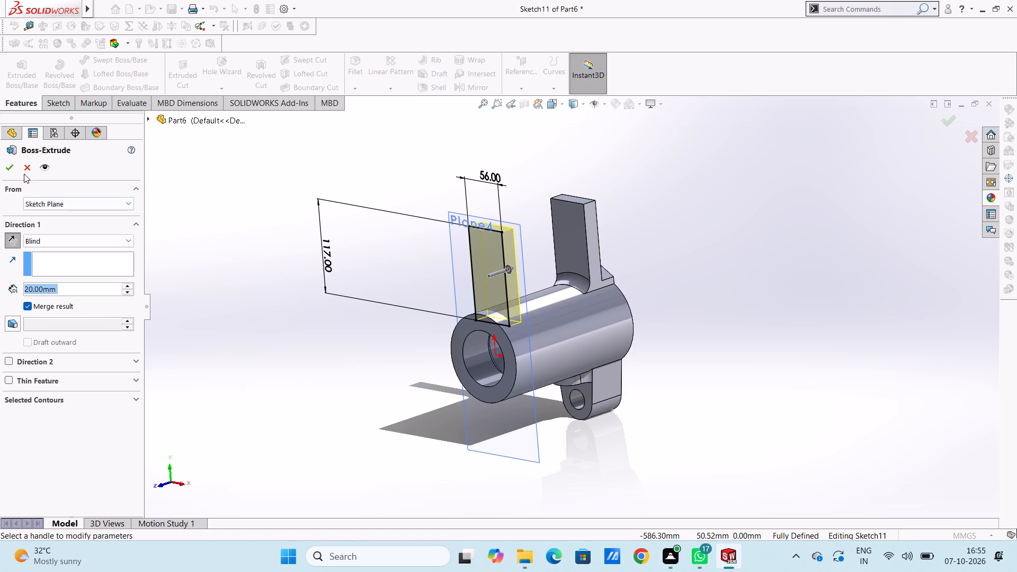
click(13, 170)
click(263, 252)
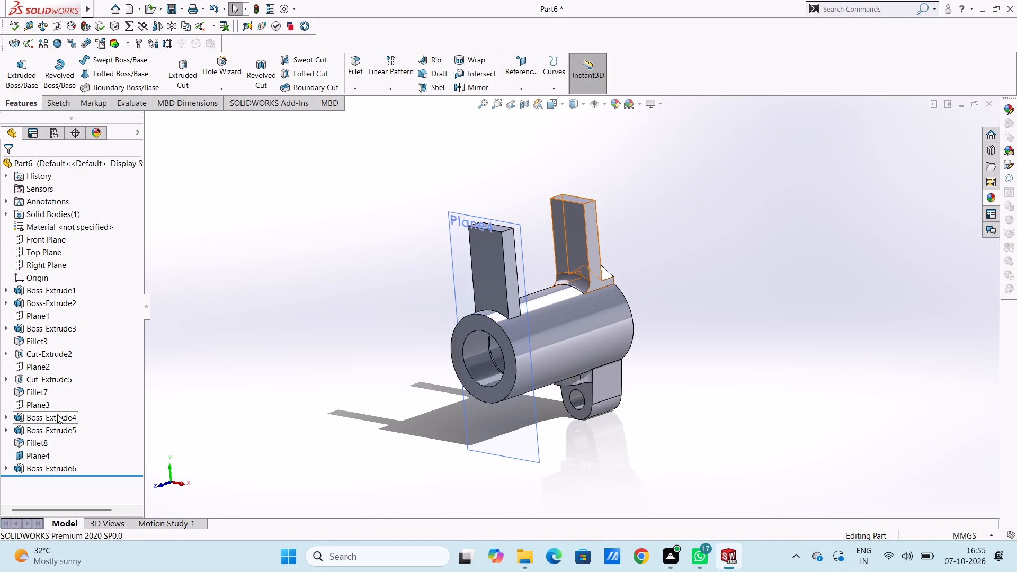
Hide the offset plane Plane4.
scroll(44, 426, down, 4)
scroll(42, 445, up, 3)
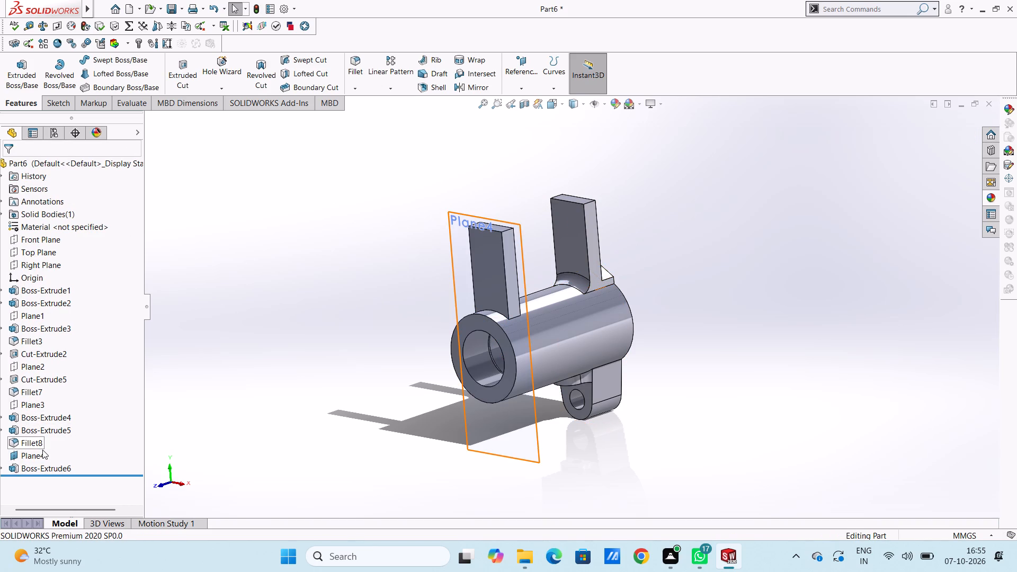
click(42, 452)
click(67, 435)
click(278, 395)
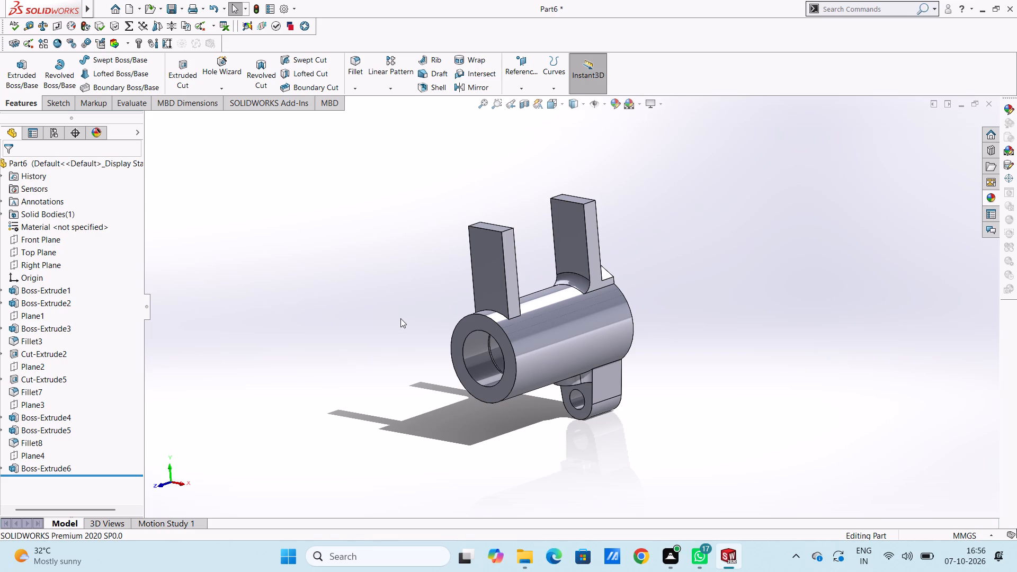
Sketch a 72 mm vertical line upwards from the origin on the cylinder's annular front end face.
middle_drag(383, 316, 339, 343)
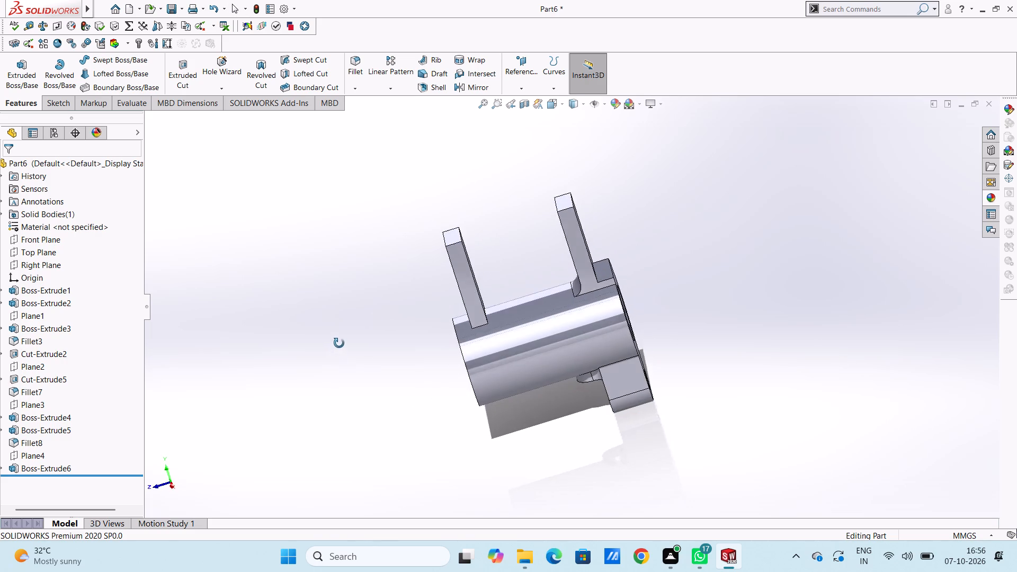
middle_drag(339, 343, 393, 335)
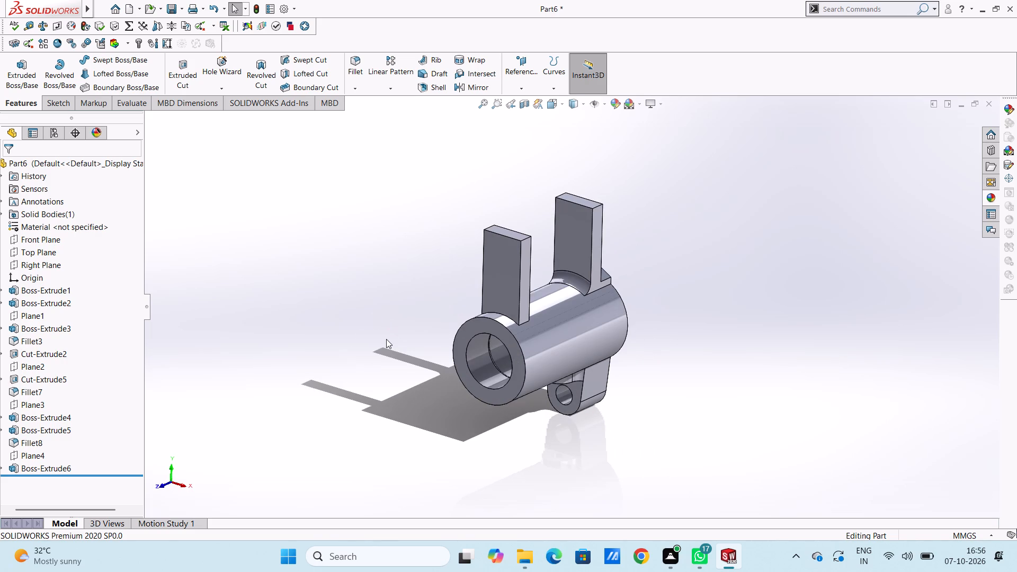
key(ctrl+1)
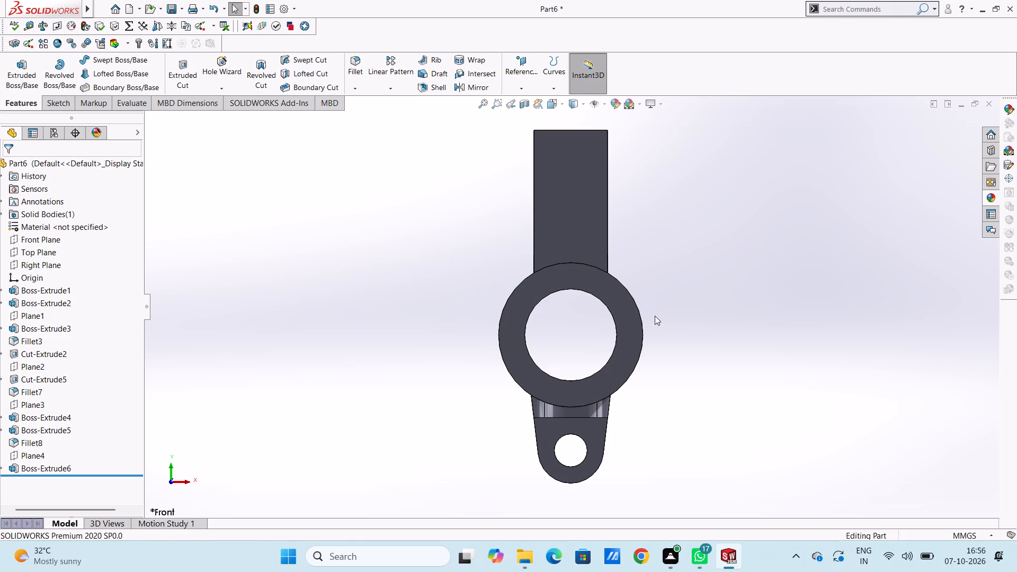
scroll(615, 283, up, 1)
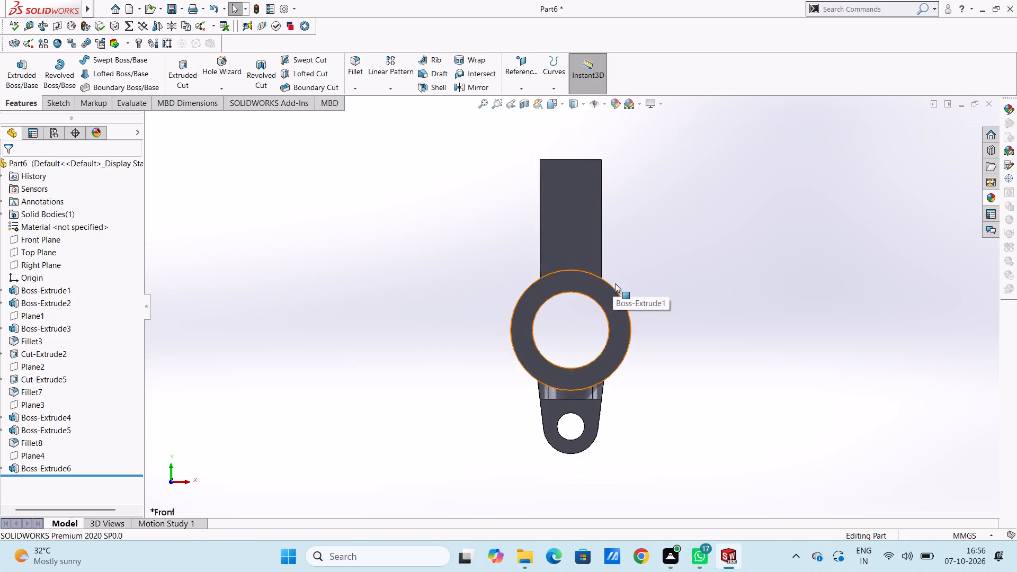
scroll(615, 283, up, 3)
scroll(527, 265, down, 1)
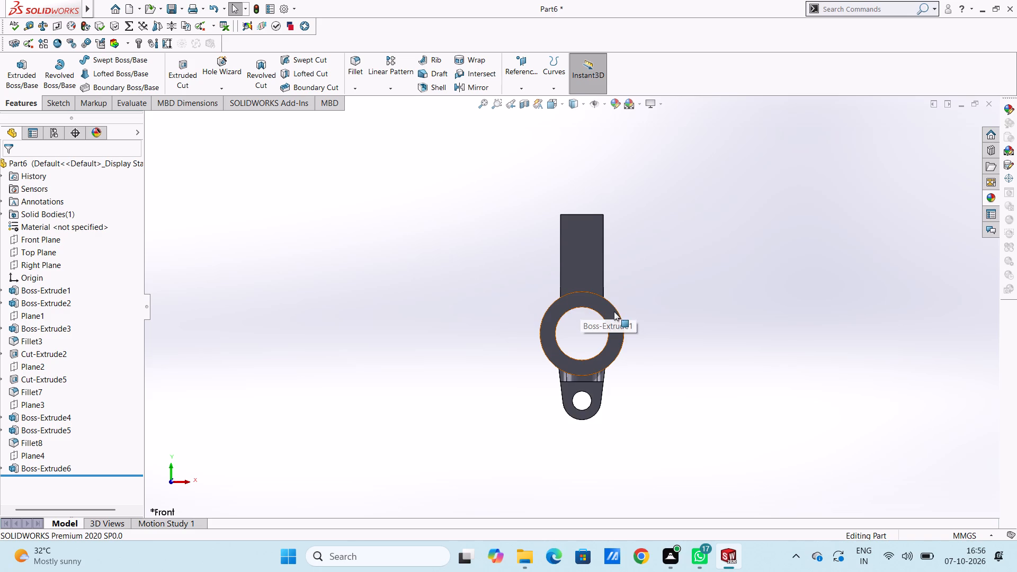
scroll(583, 297, down, 2)
click(588, 305)
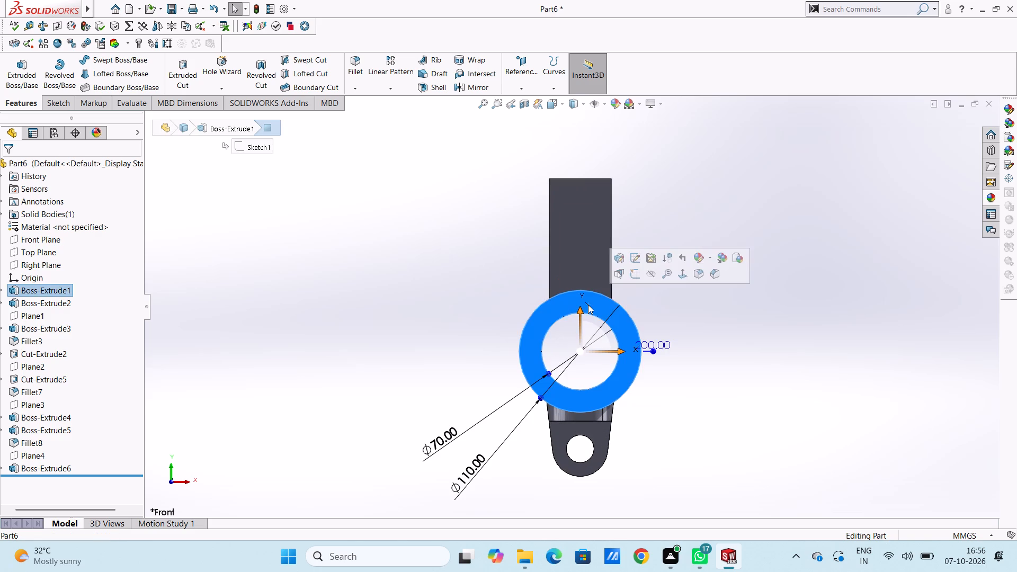
click(636, 278)
click(660, 307)
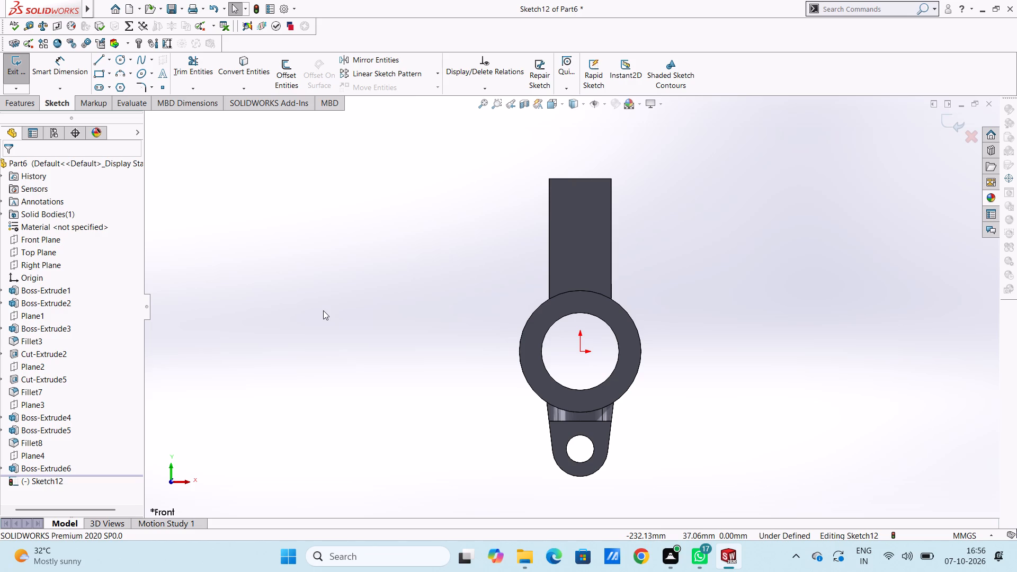
click(99, 65)
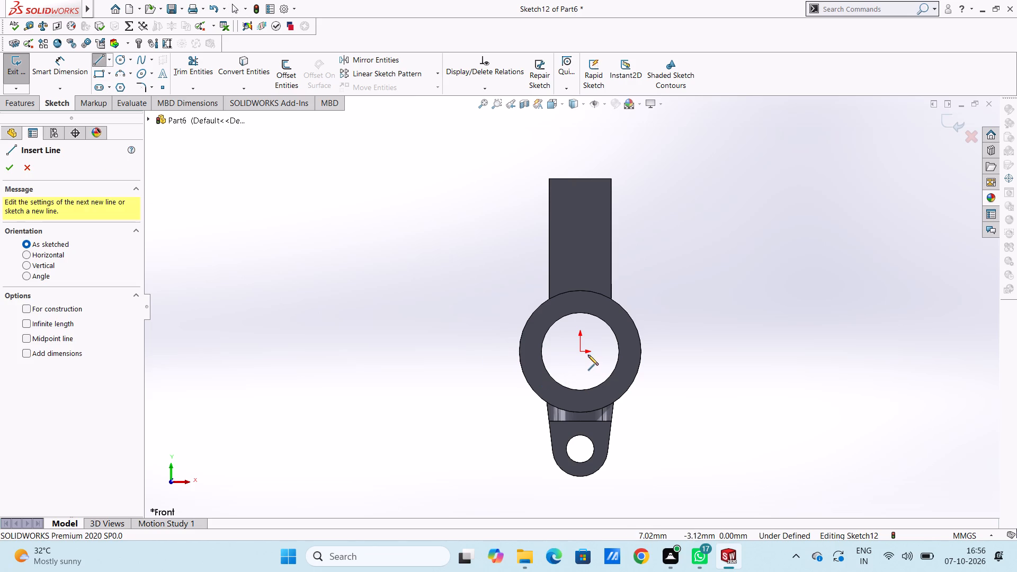
click(581, 353)
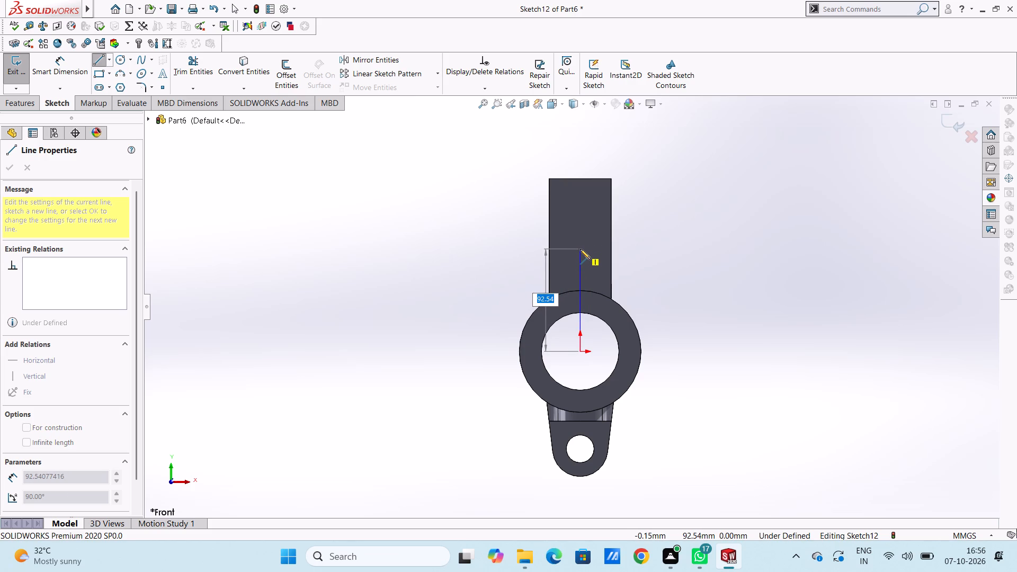
text(56)
key(BackSpace)
key(BackSpace)
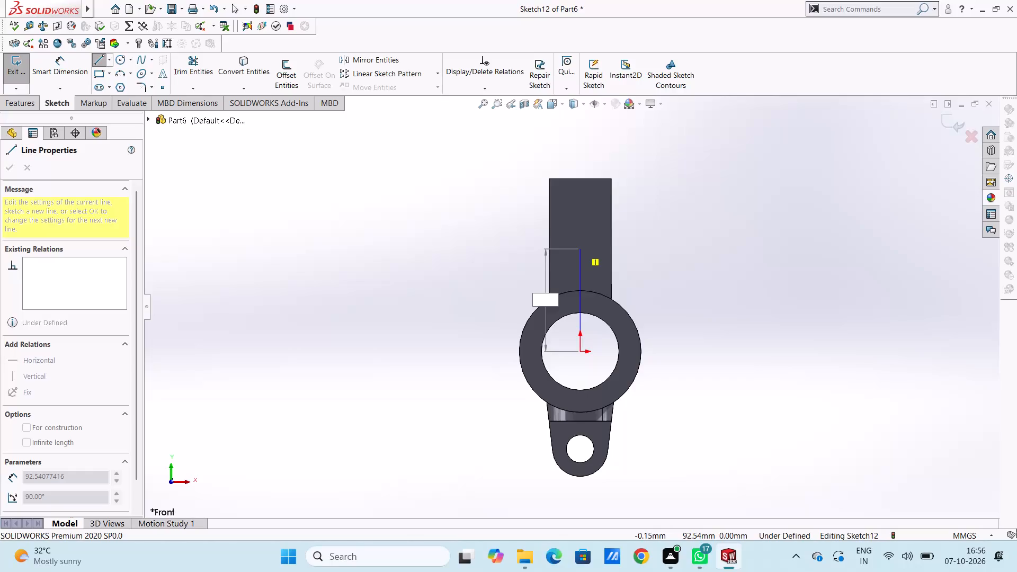
text(72)
key(Return)
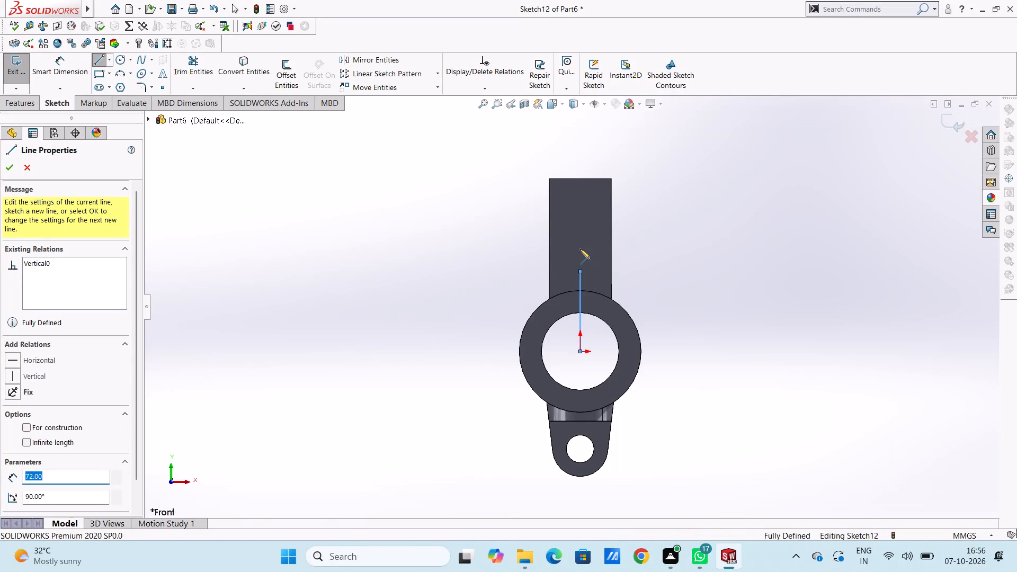
Dimension the length of the vertical sketch line that rises from the origin.
key(Escape)
key(Escape)
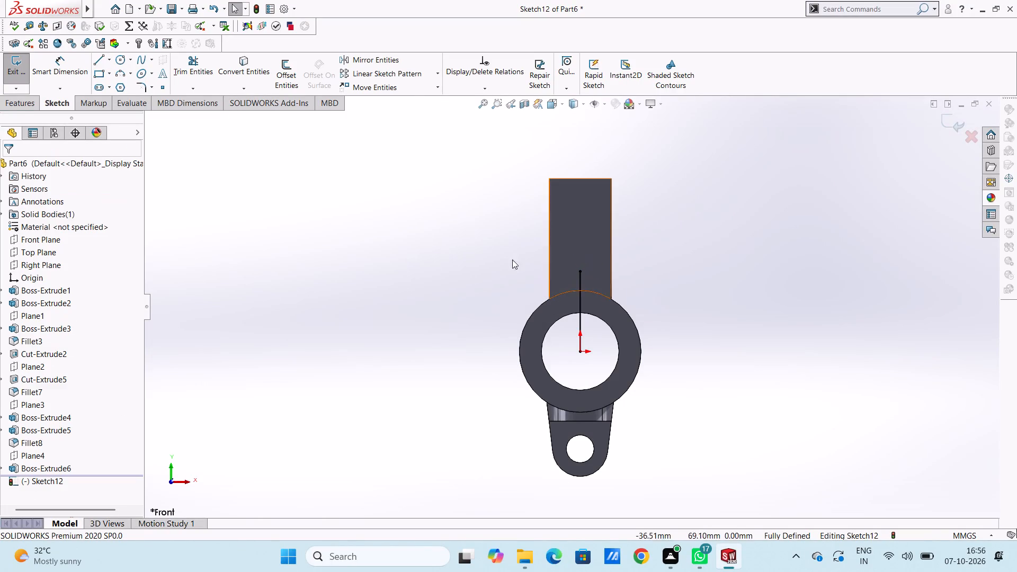
click(69, 61)
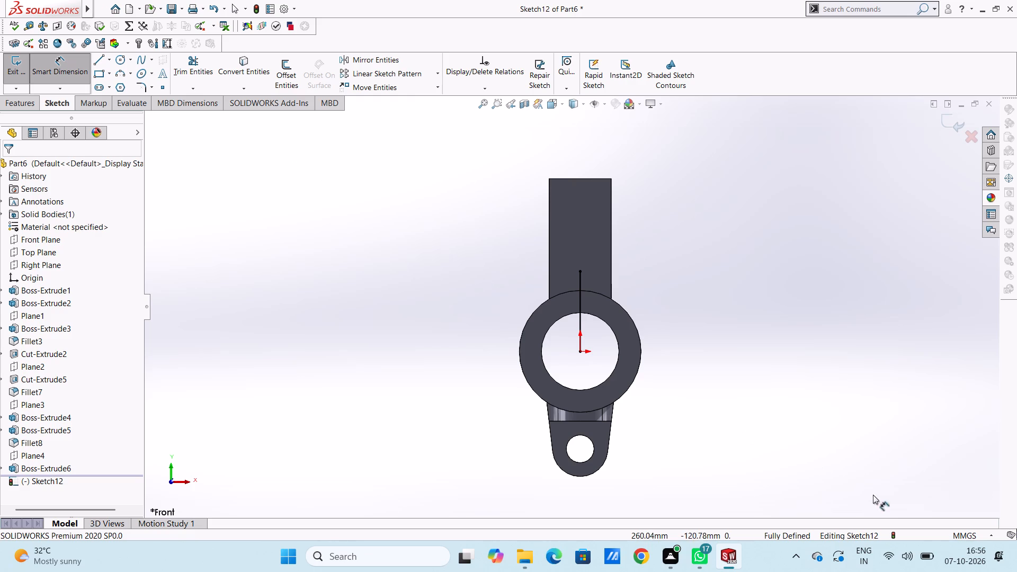
click(577, 282)
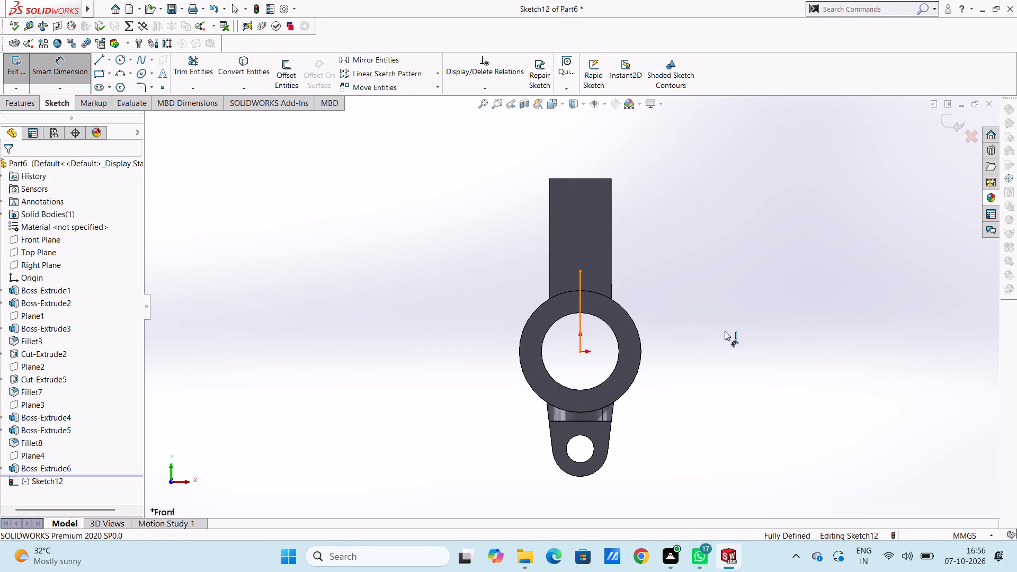
click(883, 358)
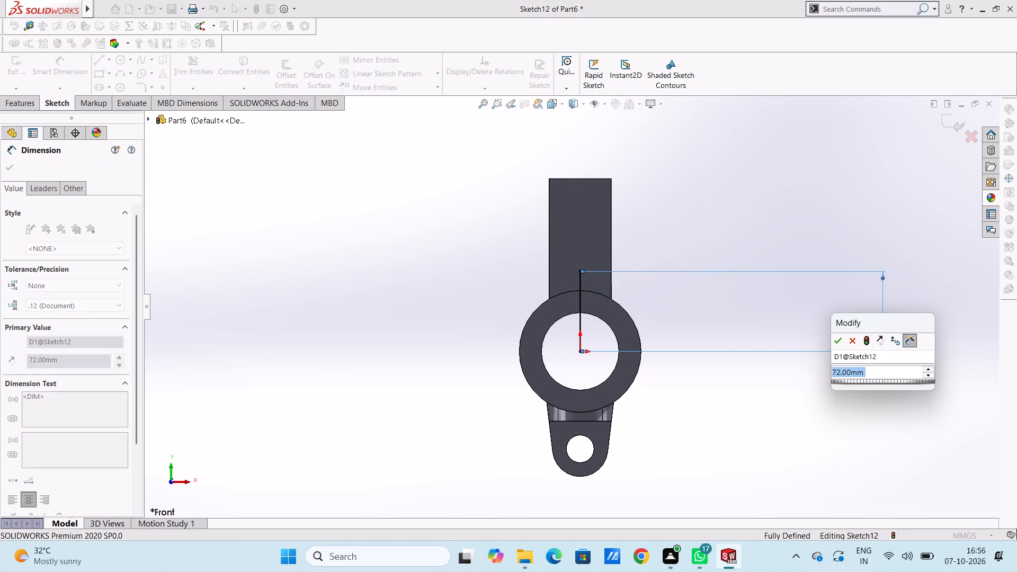
click(839, 342)
click(810, 326)
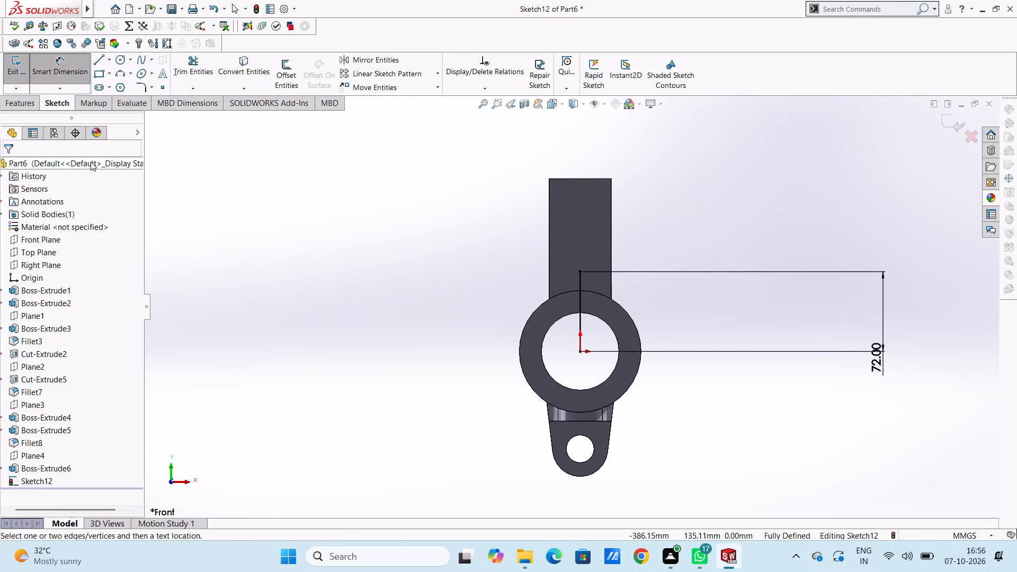
click(83, 78)
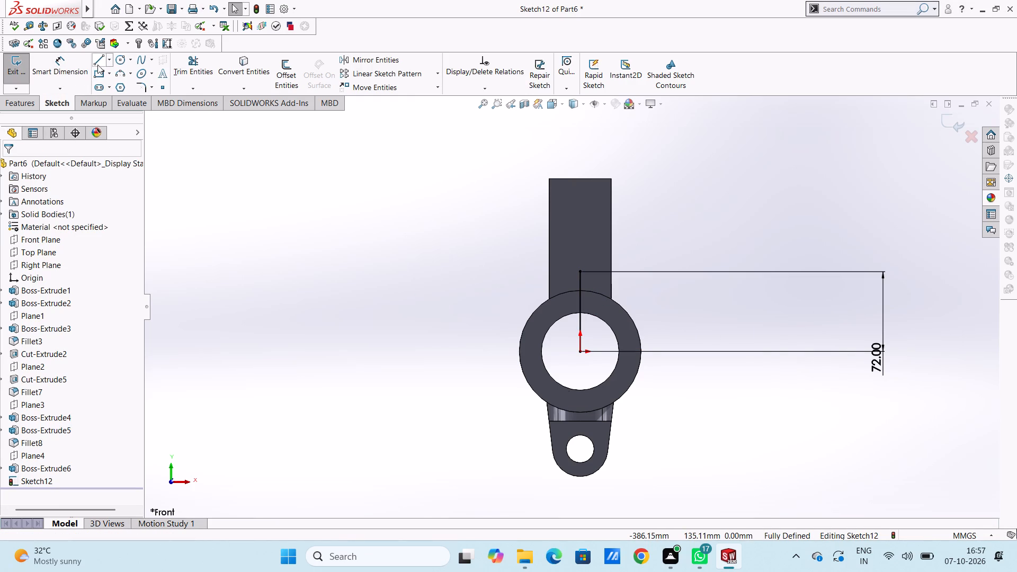
Sketch a 56 mm vertical line up the arm's left edge from origin height, a horizontal across to its right edge, and a vertical back down.
click(97, 60)
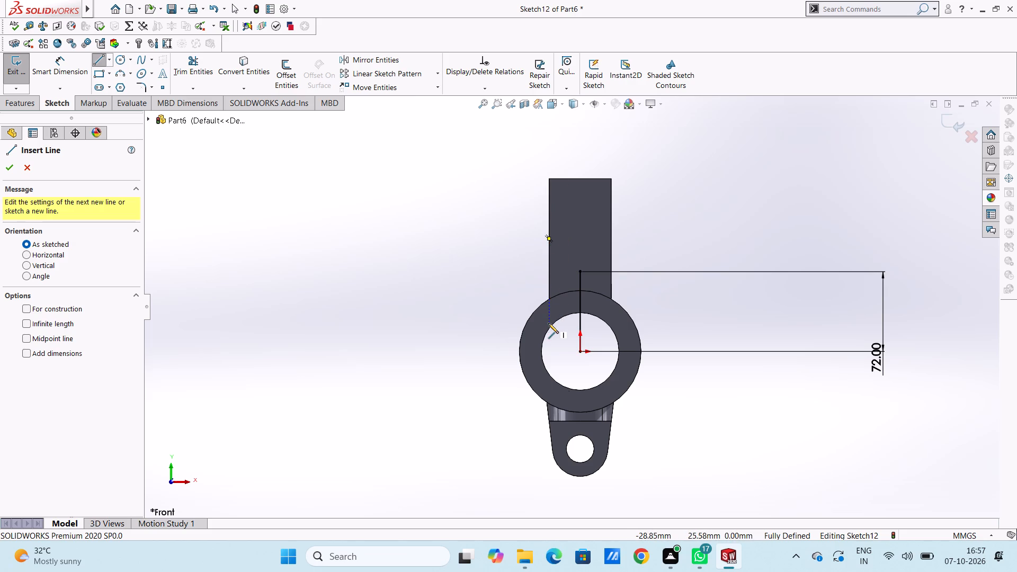
click(550, 353)
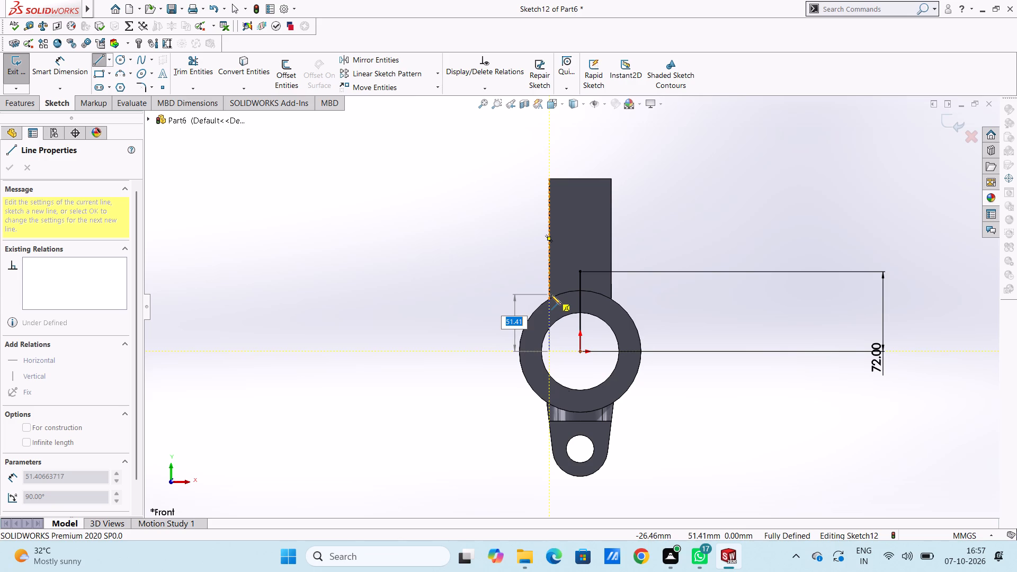
text(56)
key(Return)
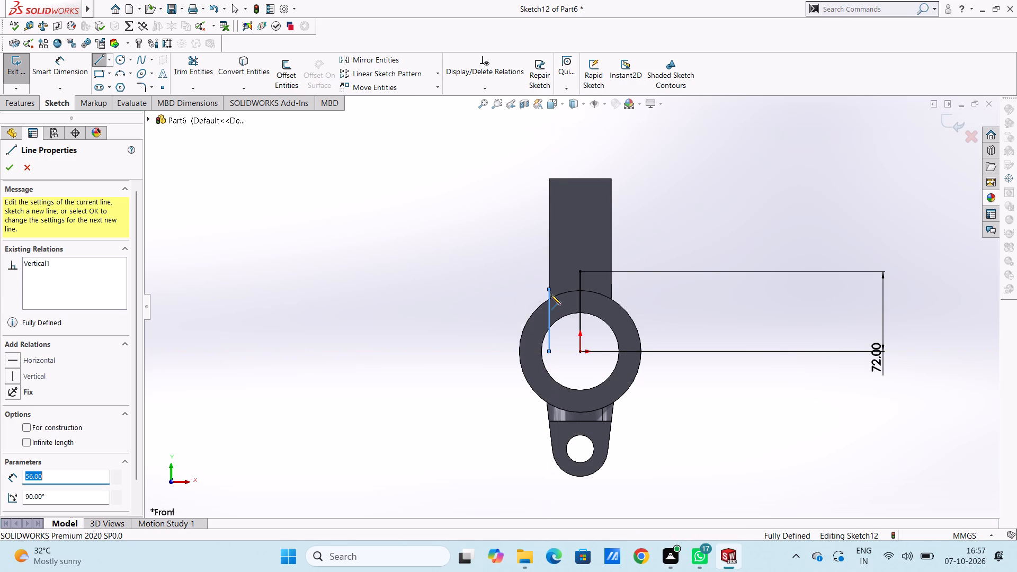
click(611, 290)
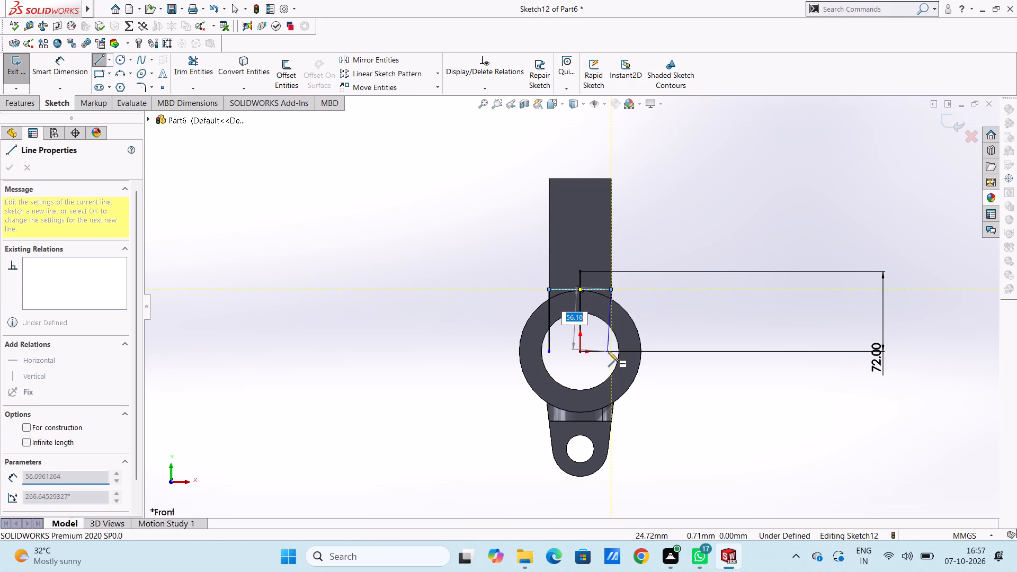
click(610, 351)
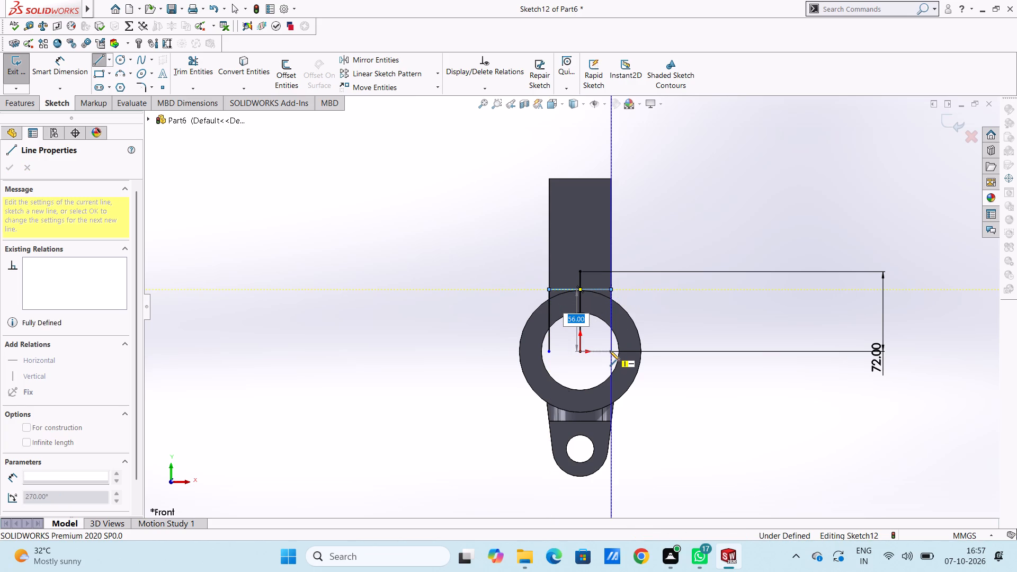
key(Escape)
key(Escape)
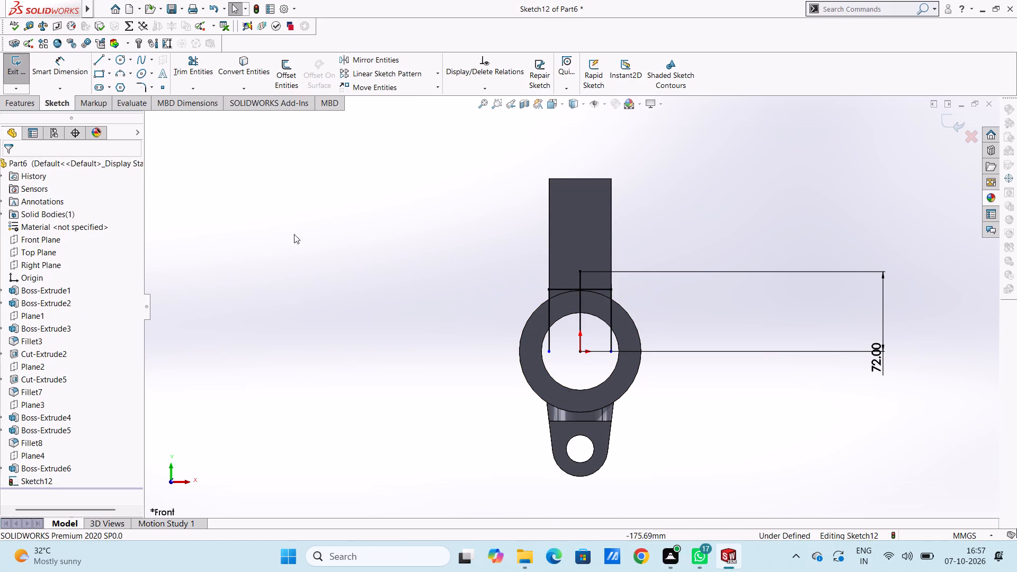
Sketch a 70 mm circle centred on the origin, coincident with the cylinder's bore edge, and dimension its diameter.
click(121, 58)
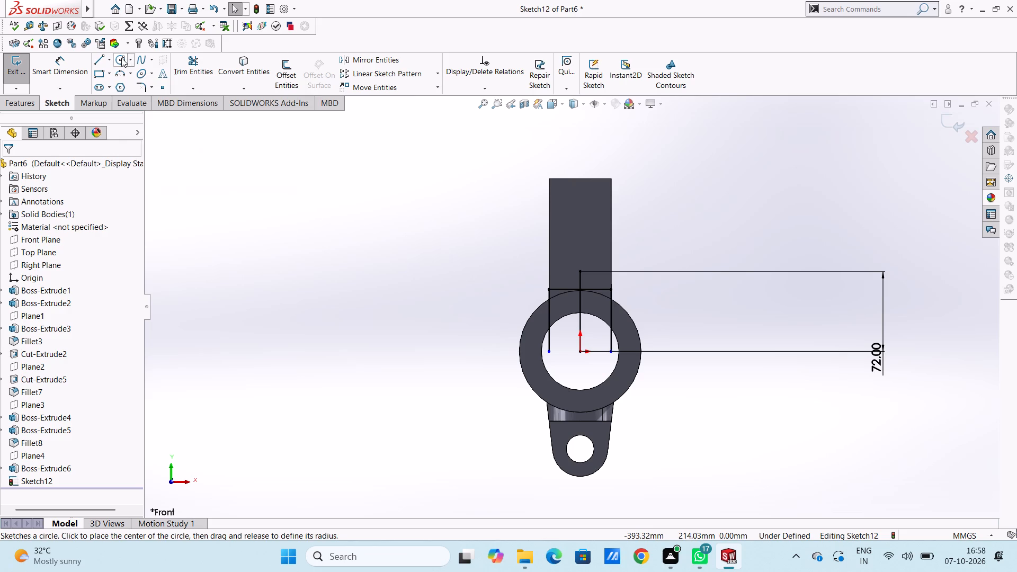
click(581, 352)
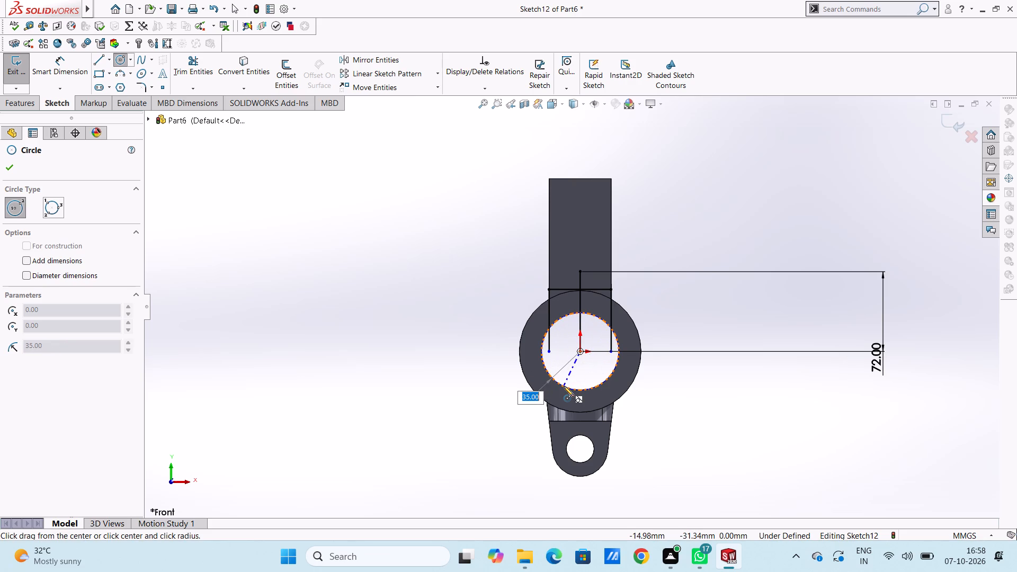
click(564, 386)
click(6, 163)
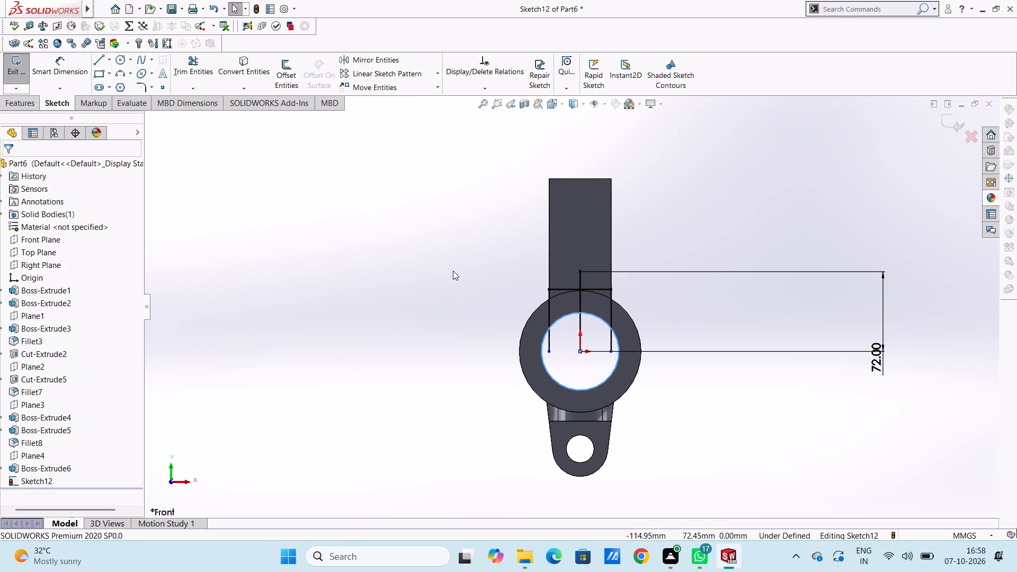
click(68, 67)
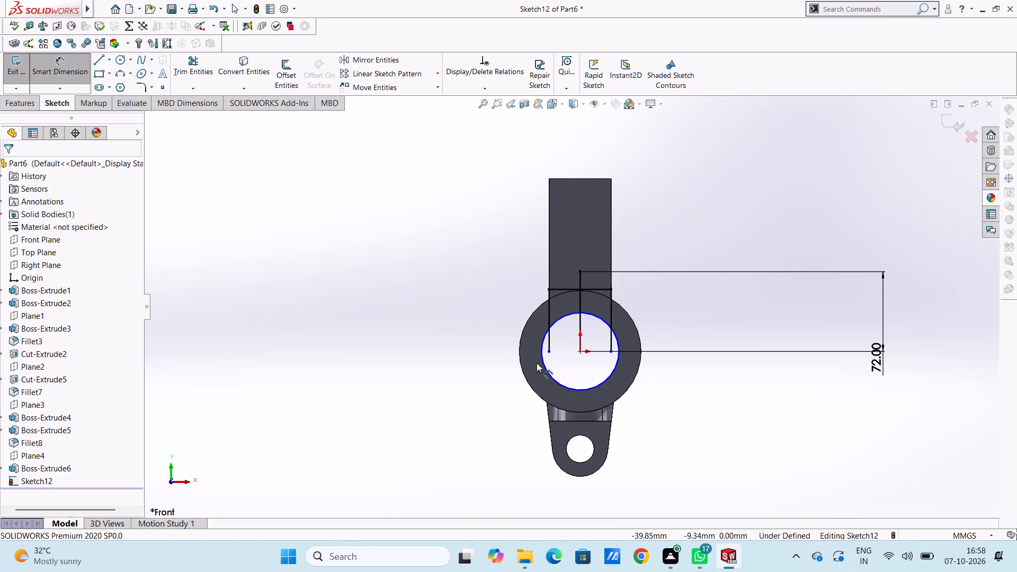
click(548, 369)
click(344, 426)
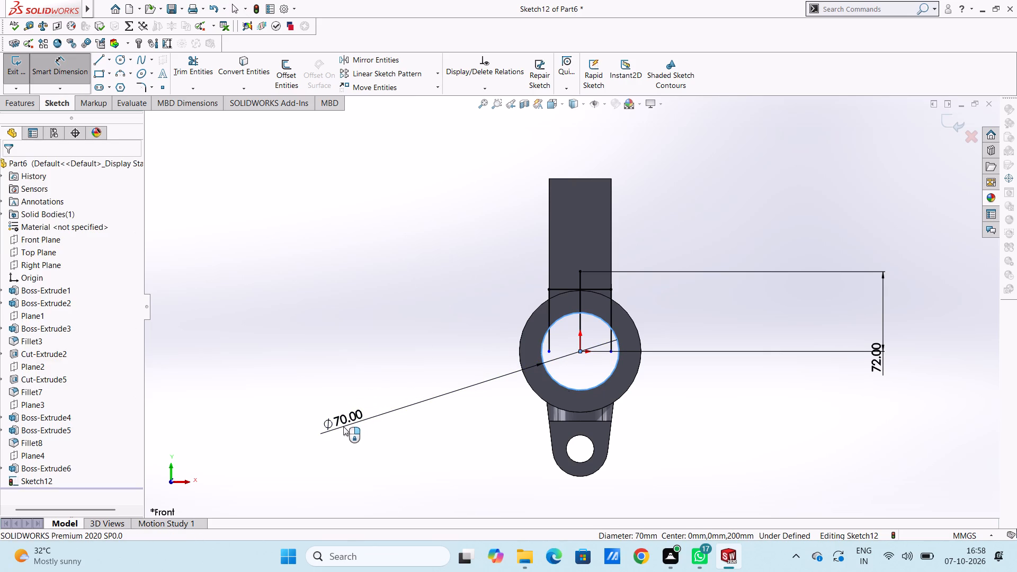
click(299, 409)
click(329, 345)
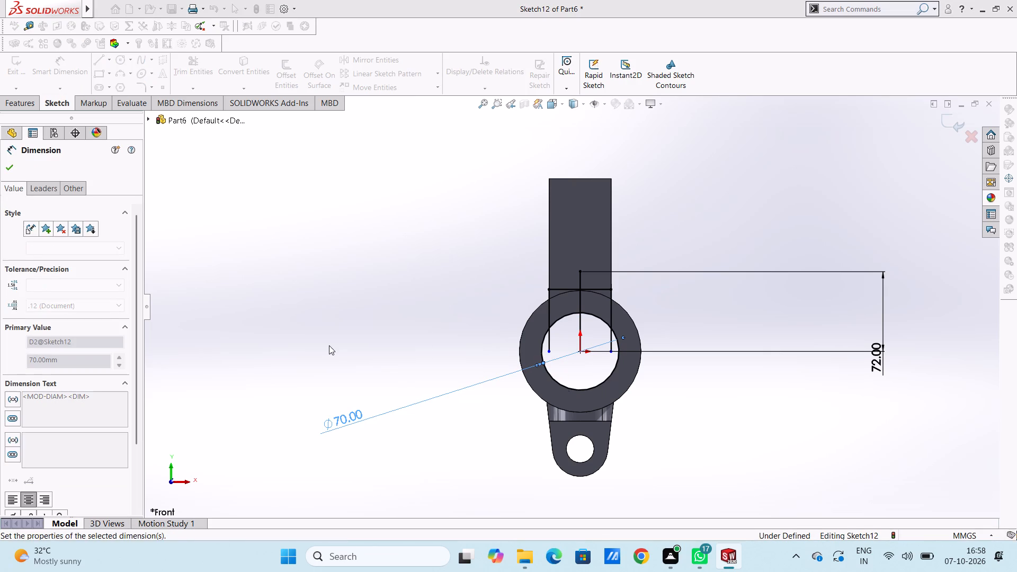
Sketch two sloped lines joining the ends of the horizontal line to the top of the 72 mm centre line, forming a peak.
scroll(620, 342, down, 1)
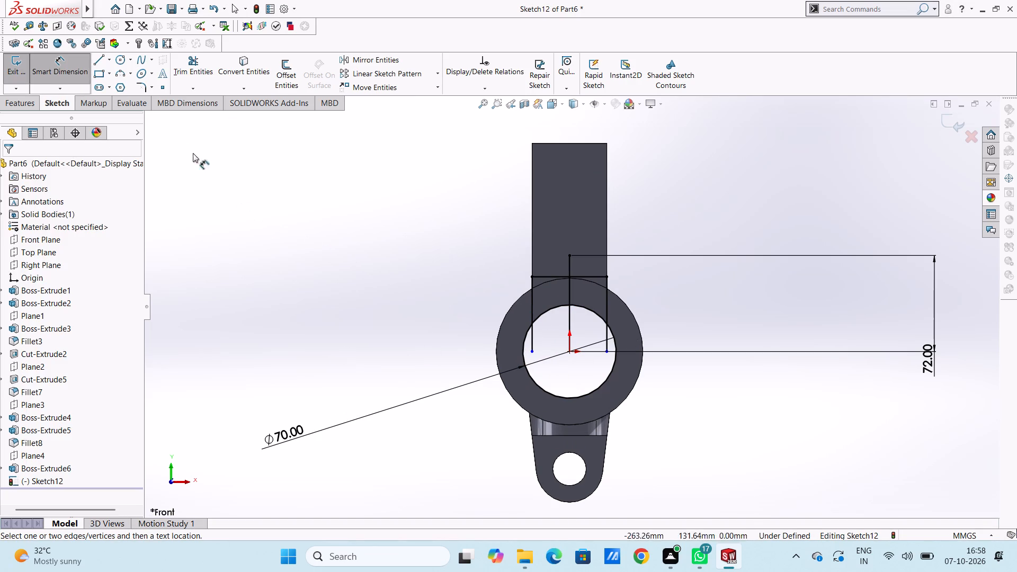
click(99, 60)
scroll(577, 276, down, 2)
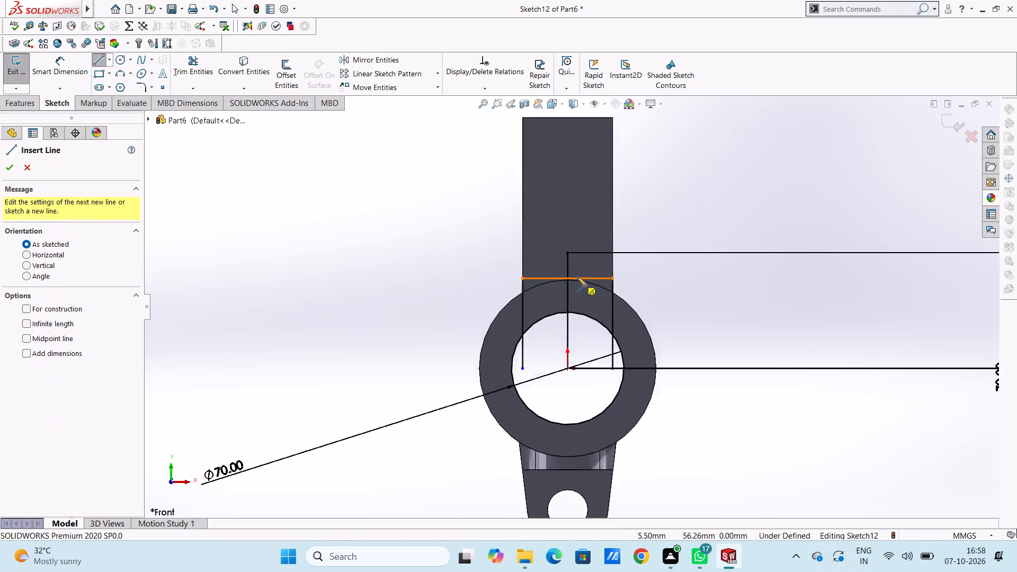
scroll(577, 276, down, 1)
click(496, 283)
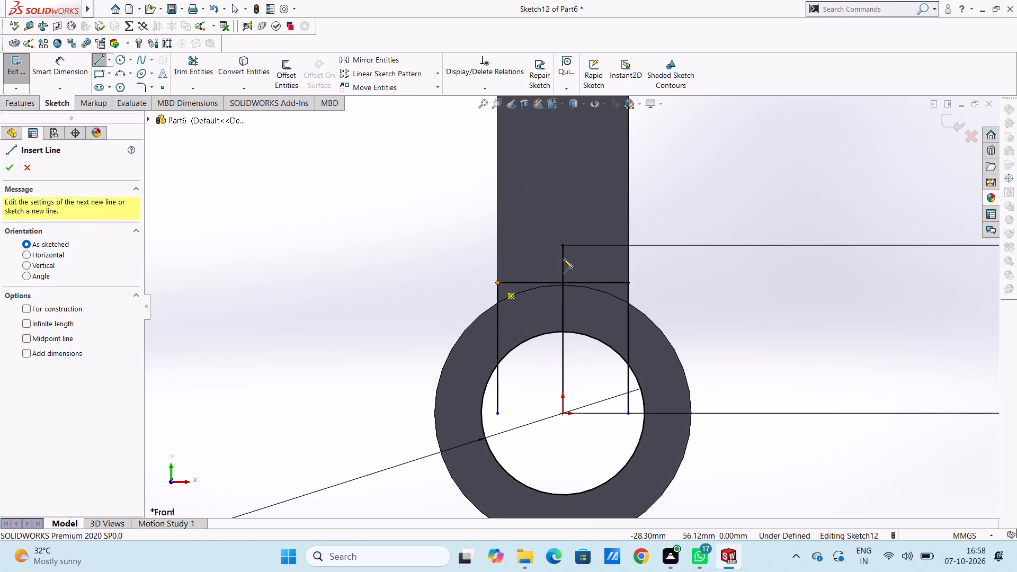
click(563, 246)
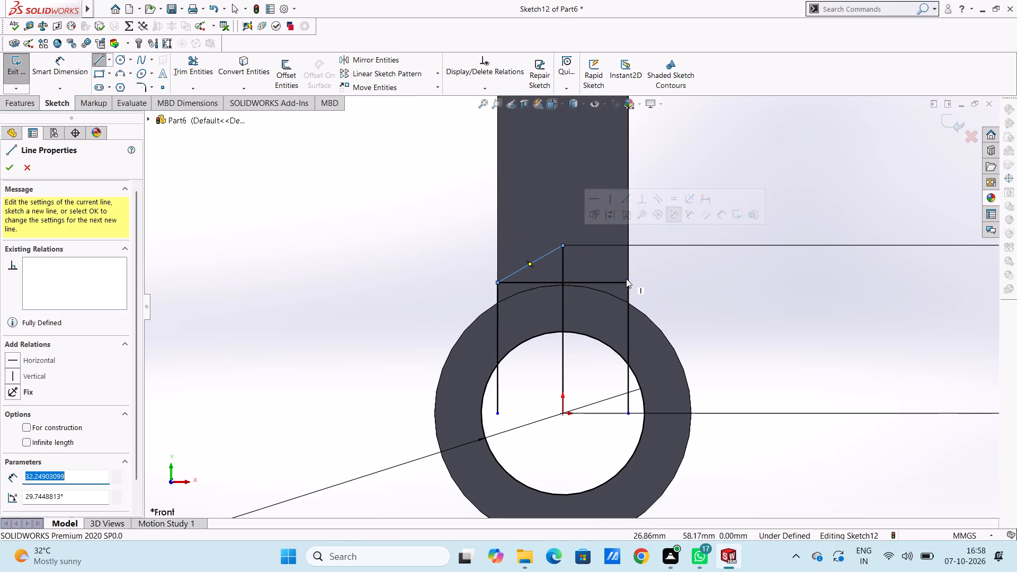
click(628, 281)
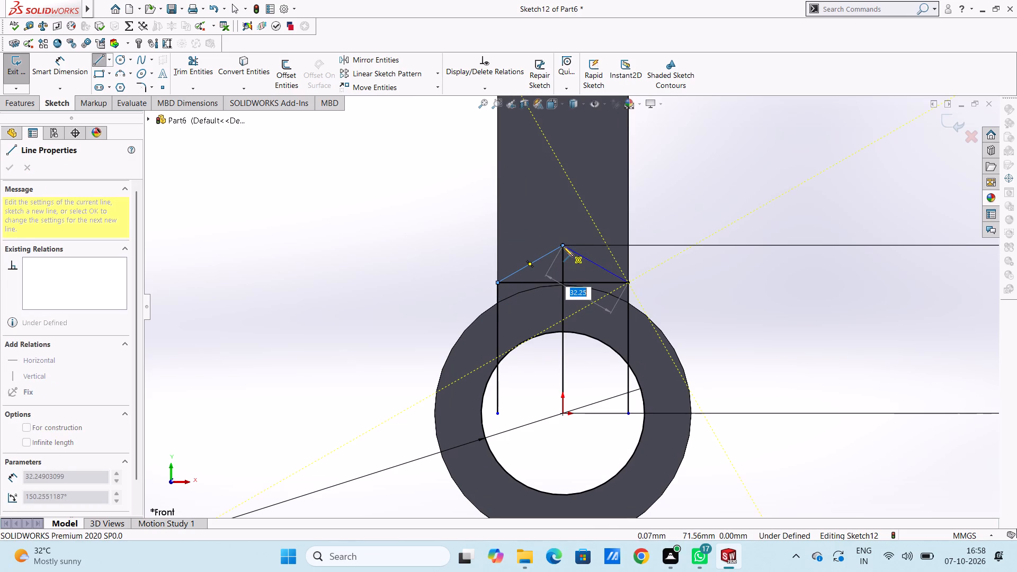
click(563, 246)
key(Escape)
key(Escape)
key(Escape)
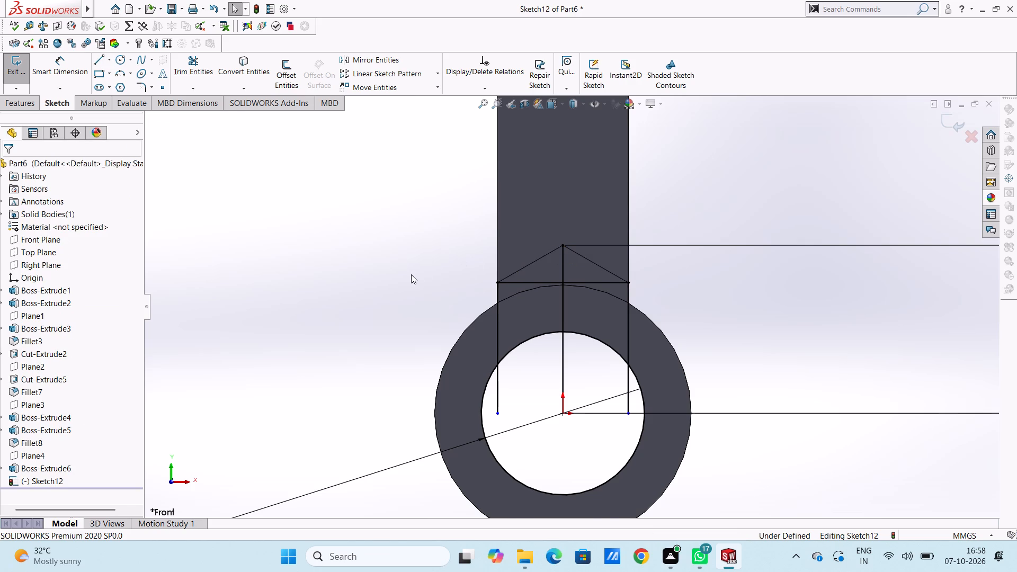
Trim the side lines inside the bore, the circle's lower arc, the horizontal line, and the centre line above the bore.
scroll(410, 275, up, 1)
click(187, 71)
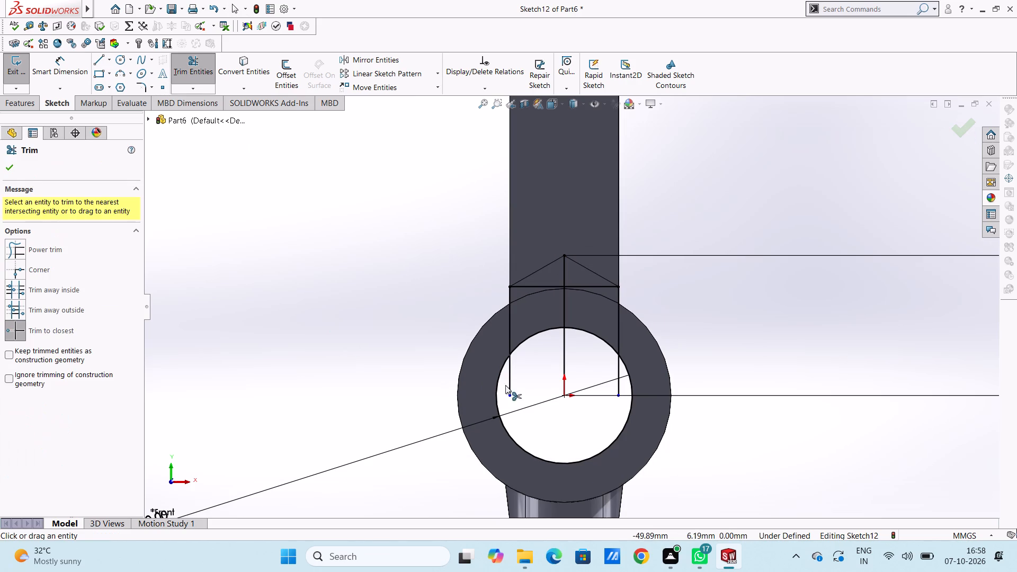
click(512, 380)
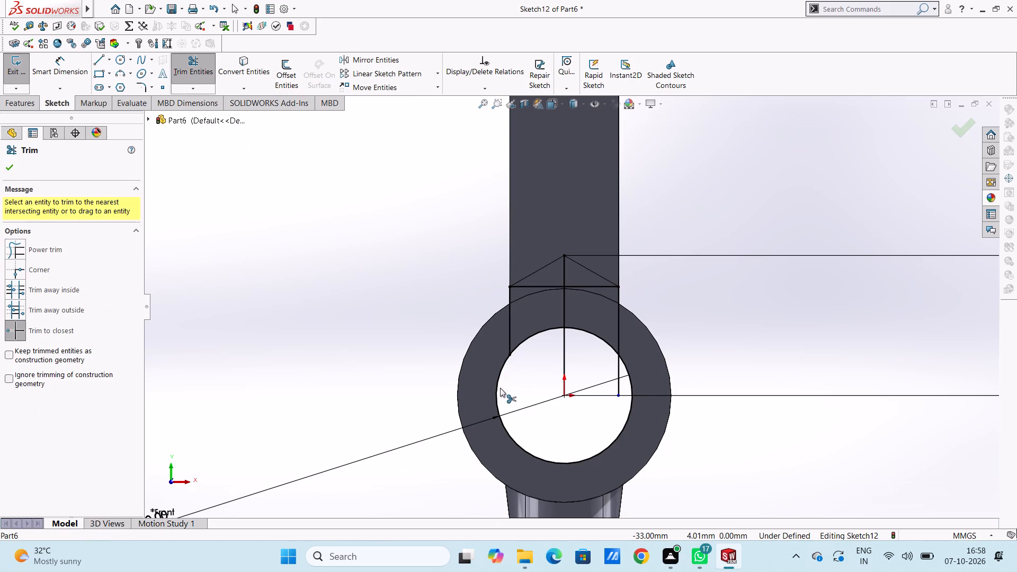
click(498, 388)
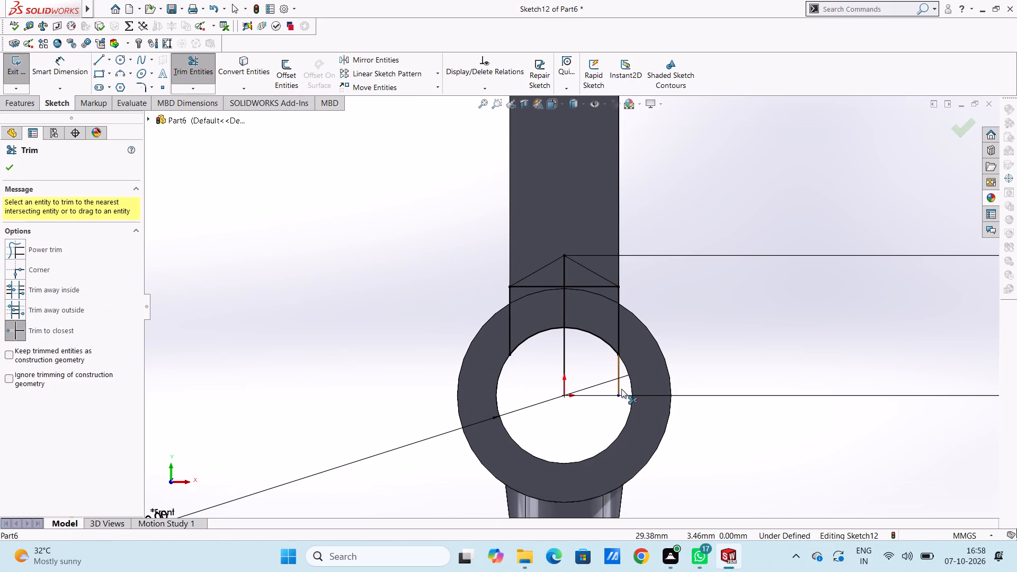
click(619, 389)
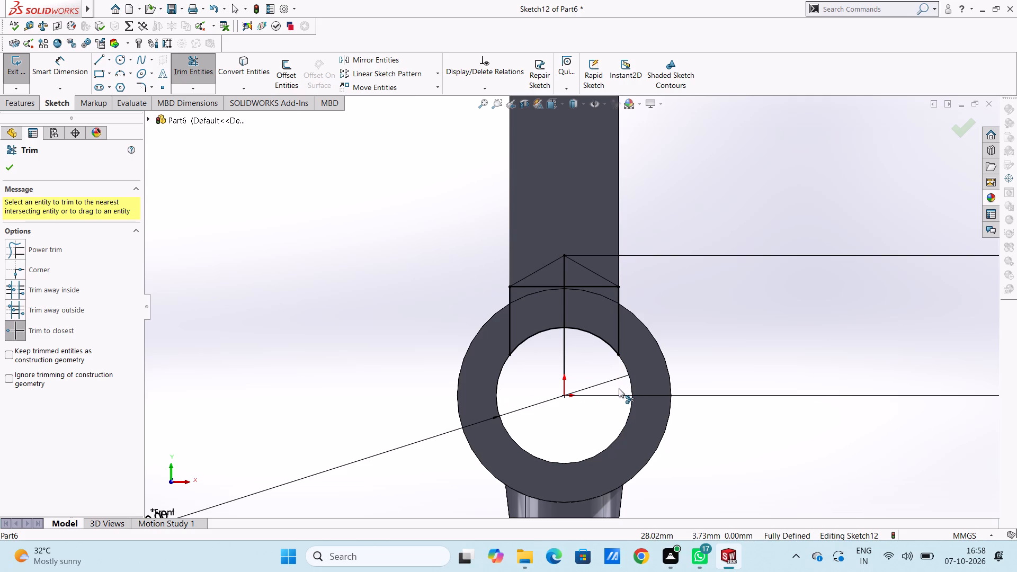
click(548, 288)
click(566, 281)
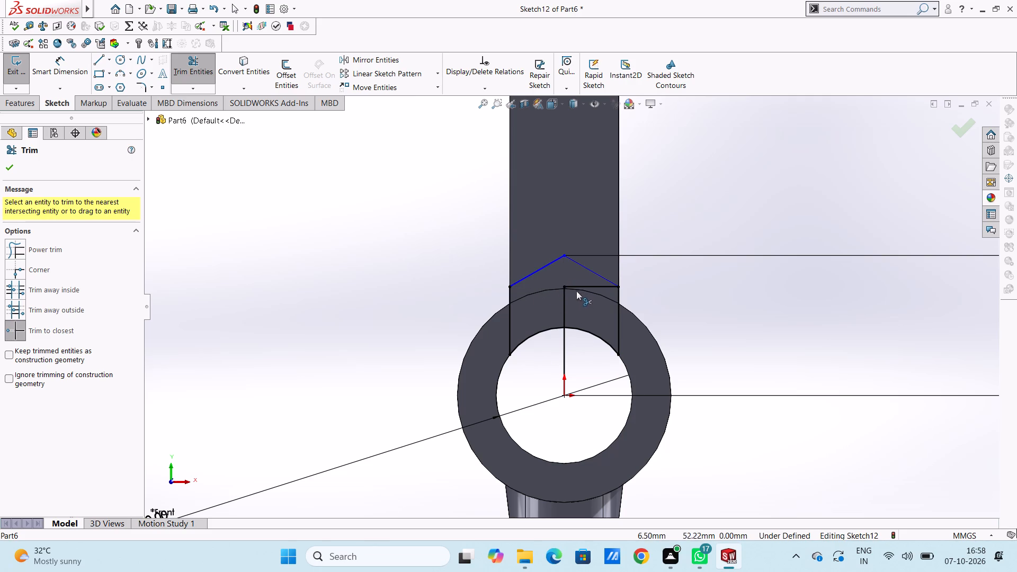
click(575, 288)
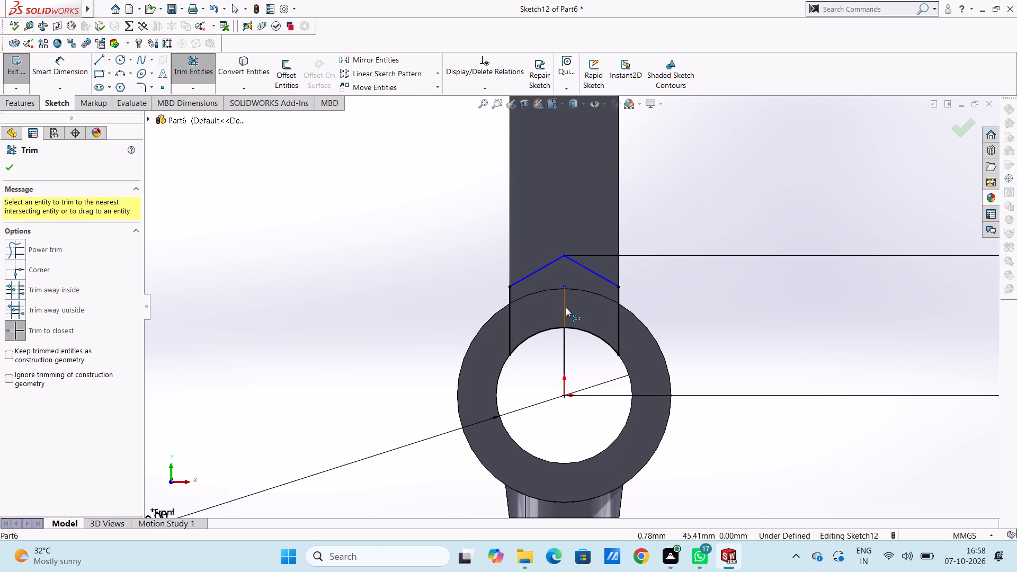
click(566, 307)
key(Escape)
key(Escape)
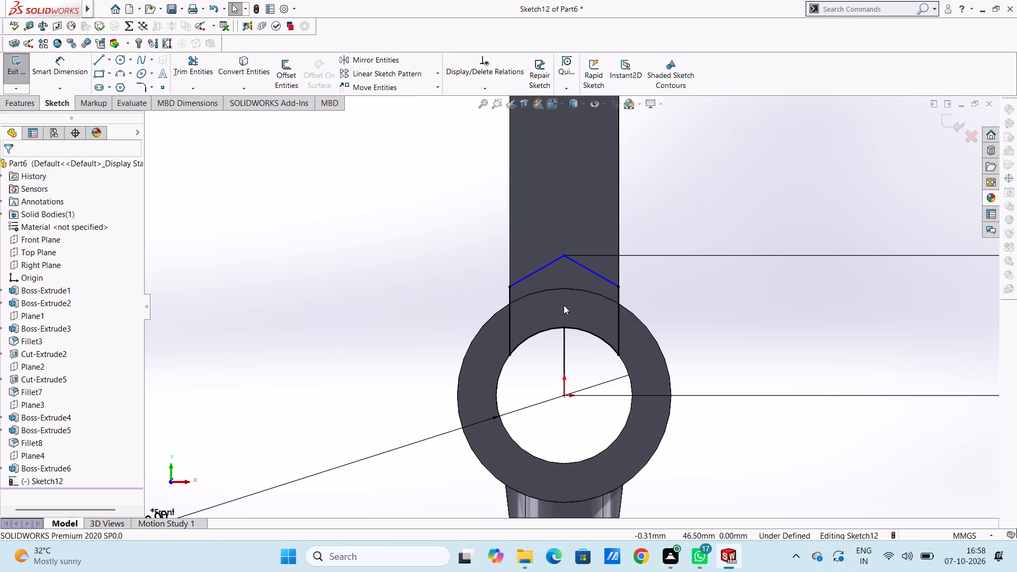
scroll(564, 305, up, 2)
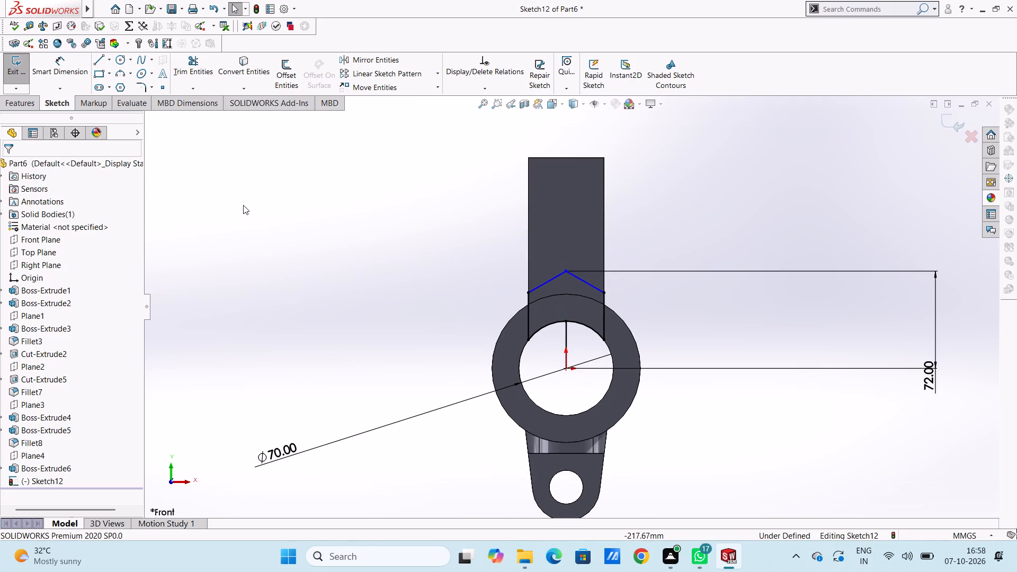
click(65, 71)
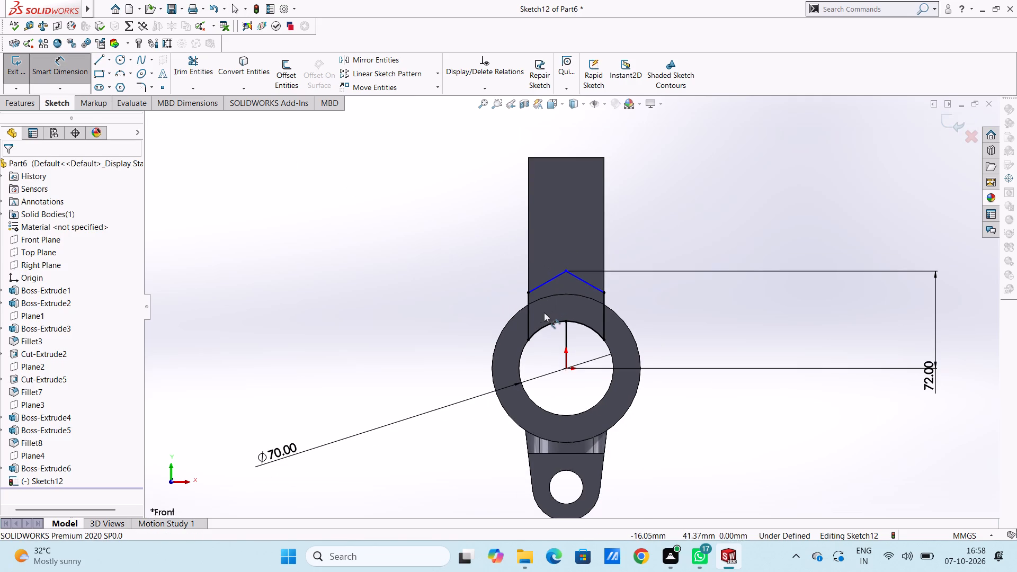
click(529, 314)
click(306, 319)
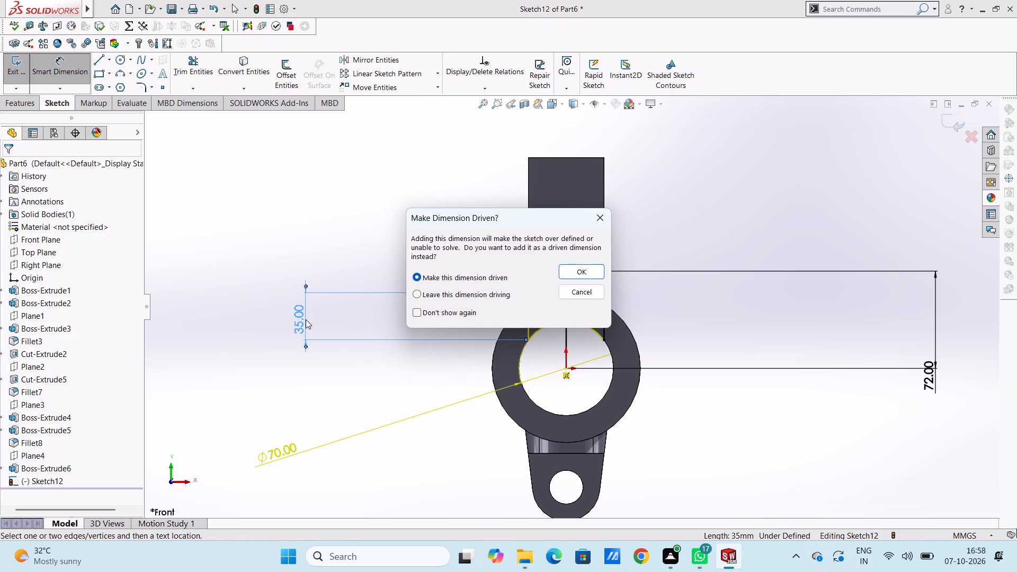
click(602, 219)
Dimension the vertical distance between the profile's peak and the top end of its left side line.
click(566, 270)
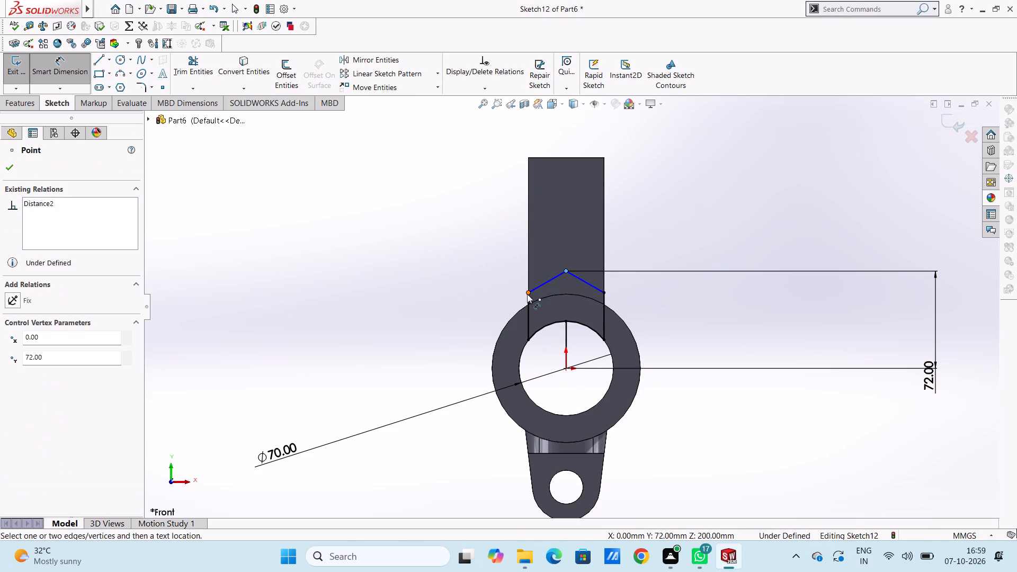
click(527, 294)
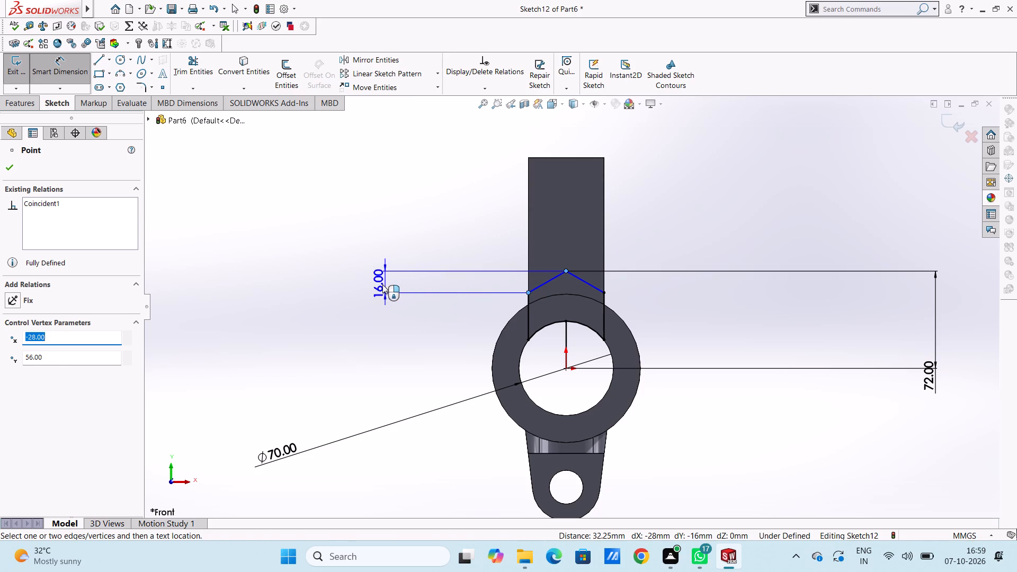
click(378, 284)
click(336, 270)
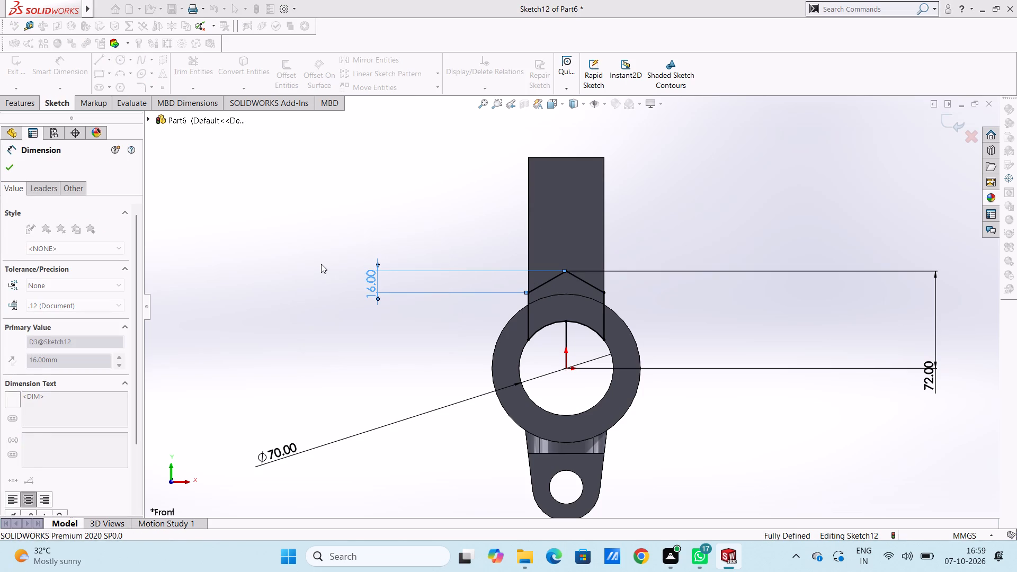
click(321, 264)
Extrude both regions of the peaked profile 25 mm in the reversed direction, back towards the front arm, merging the result.
middle_drag(308, 216, 331, 242)
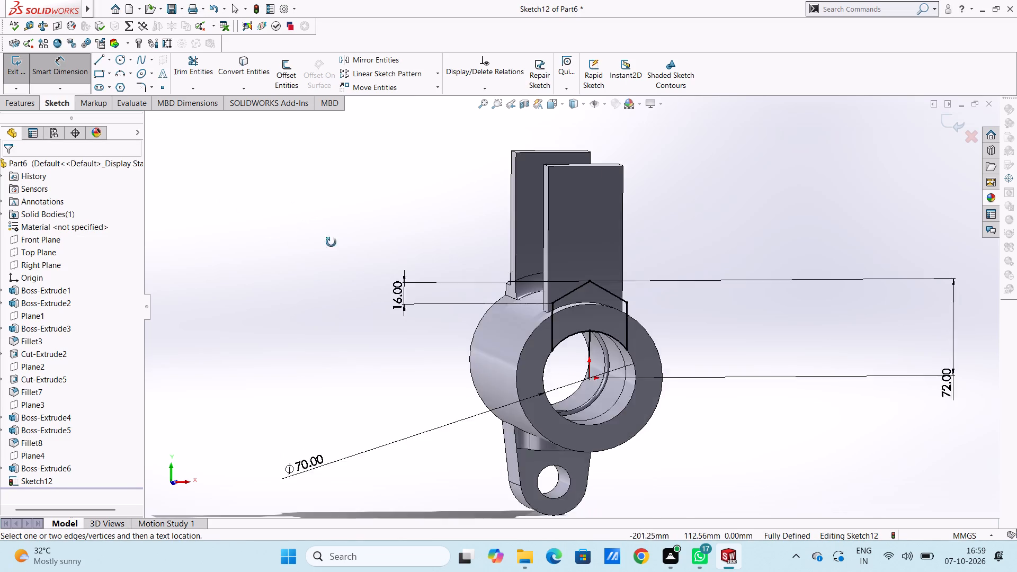
middle_drag(331, 242, 360, 281)
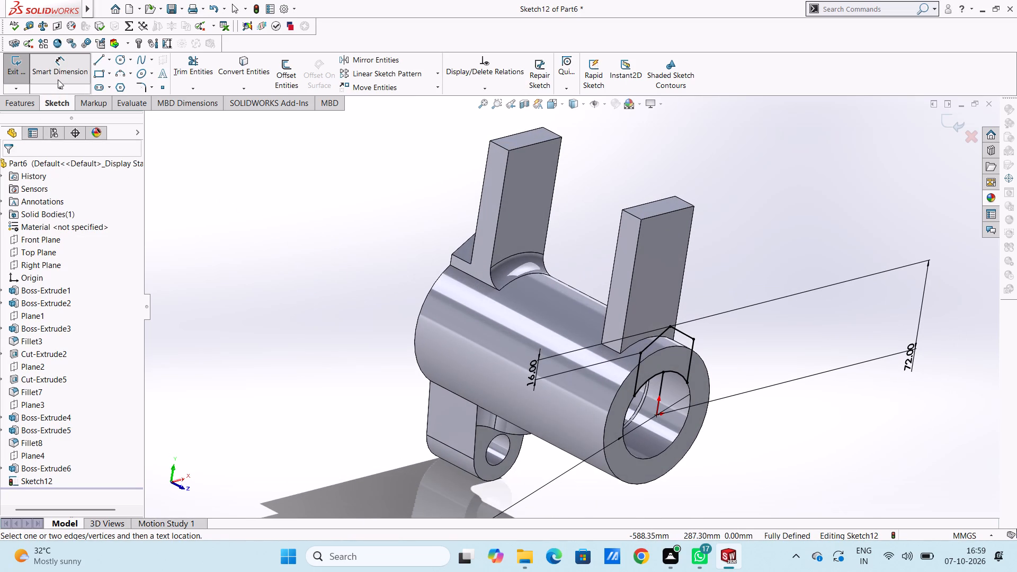
click(58, 79)
click(23, 100)
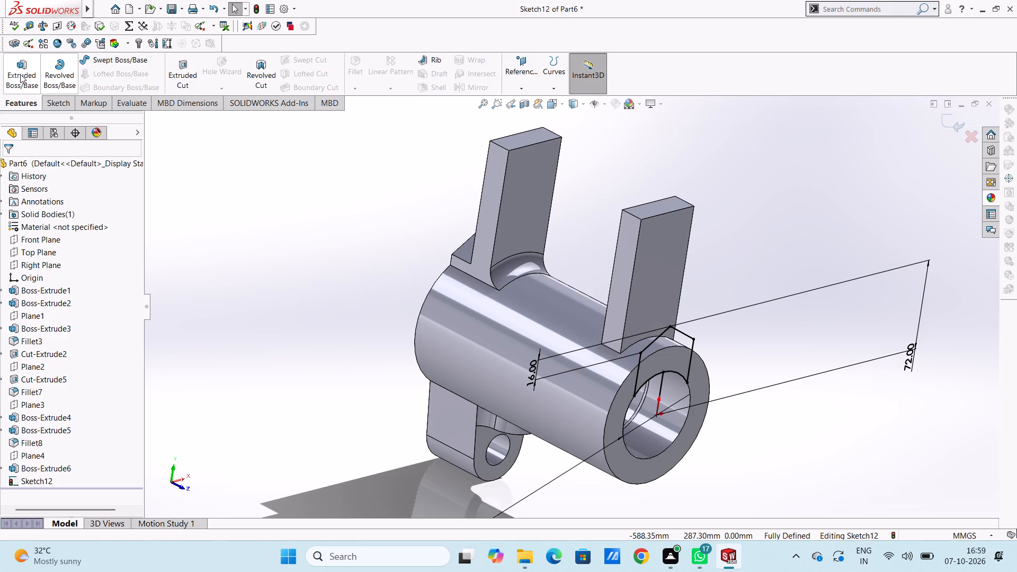
click(20, 74)
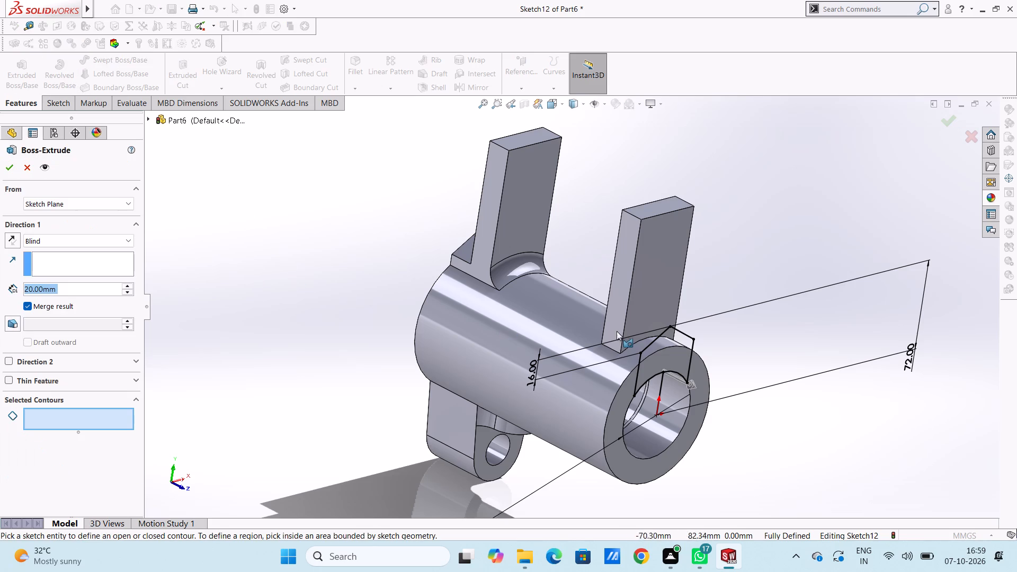
click(664, 347)
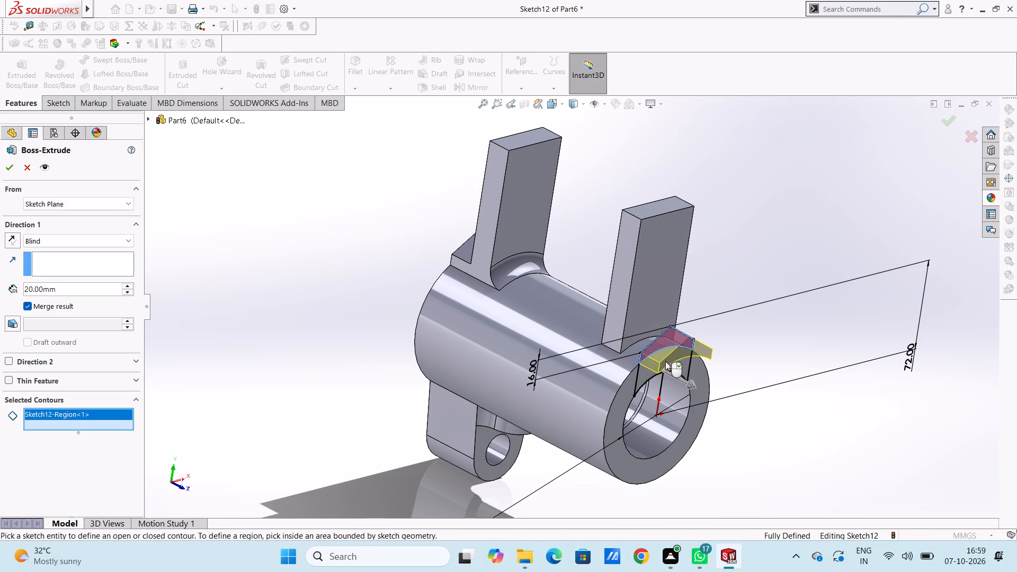
click(665, 363)
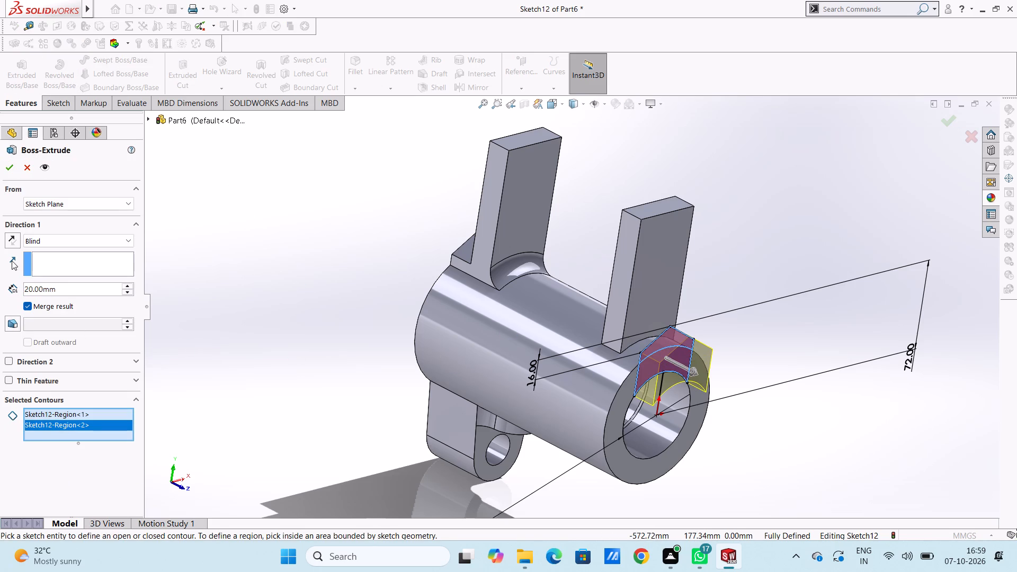
click(12, 234)
double_click(76, 292)
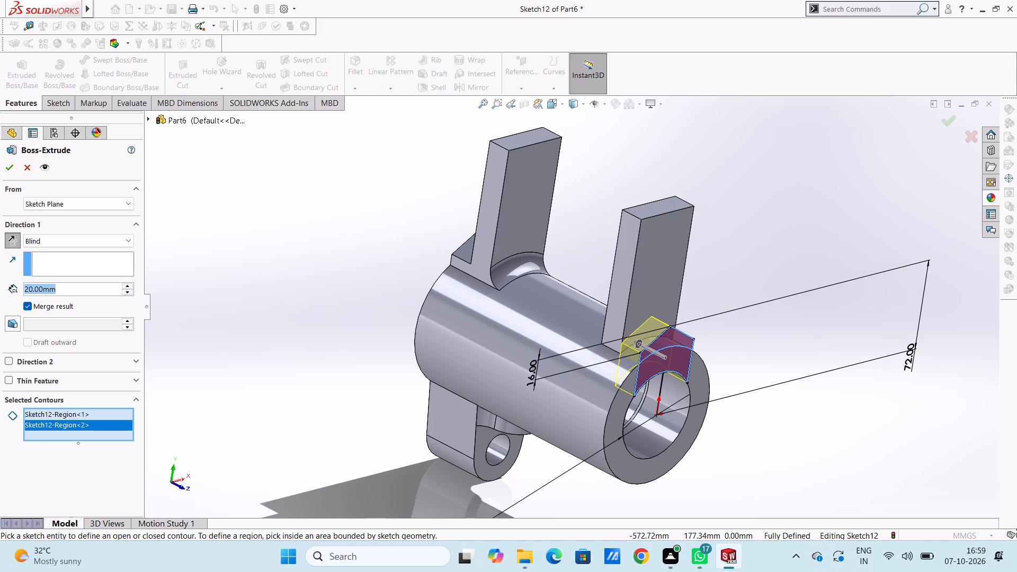
text(25)
key(Return)
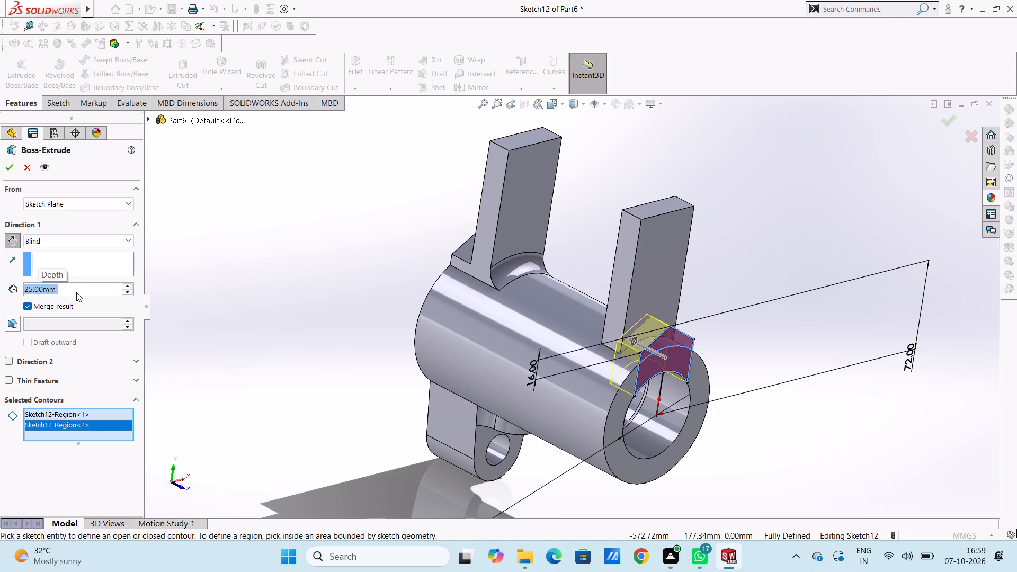
click(11, 170)
click(240, 291)
Fillet the curved edge where the front arm's inner face meets the cylinder with a 12 mm radius.
middle_drag(246, 242, 266, 300)
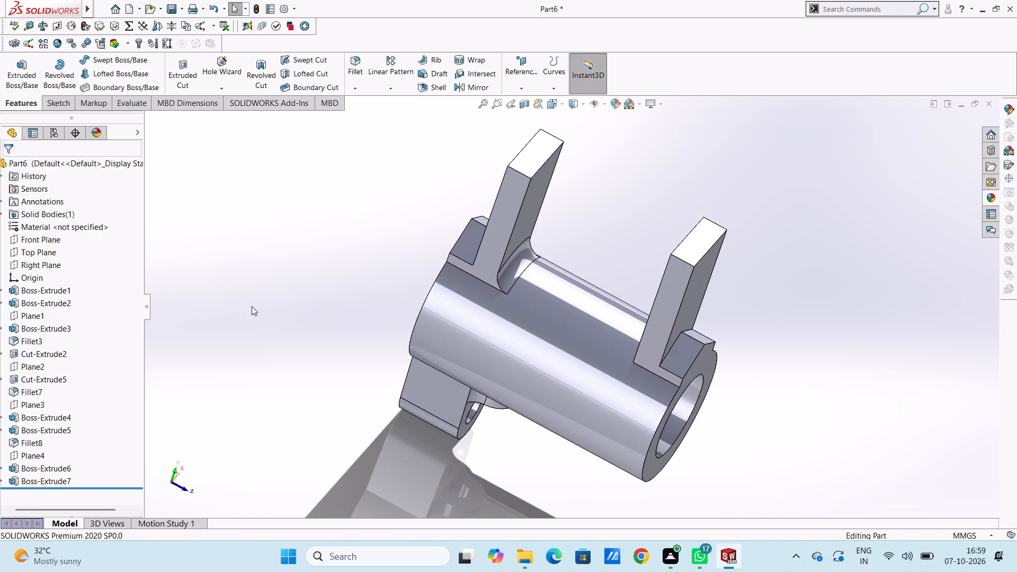
scroll(298, 323, up, 3)
middle_drag(394, 370, 349, 372)
middle_drag(413, 324, 246, 412)
middle_drag(387, 337, 436, 443)
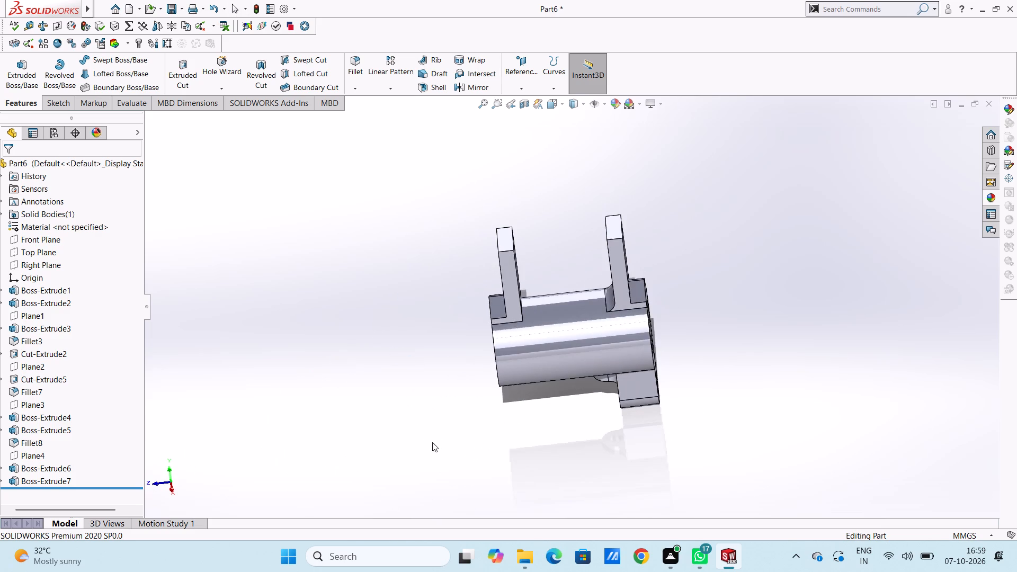
middle_click(400, 433)
middle_drag(439, 371, 397, 389)
scroll(646, 275, down, 3)
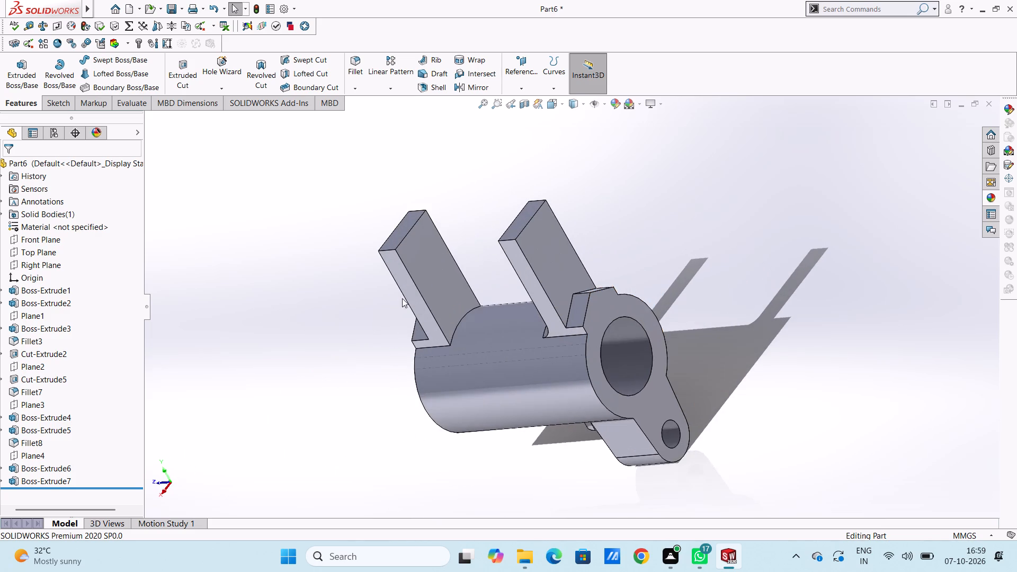
scroll(406, 286, down, 4)
click(349, 65)
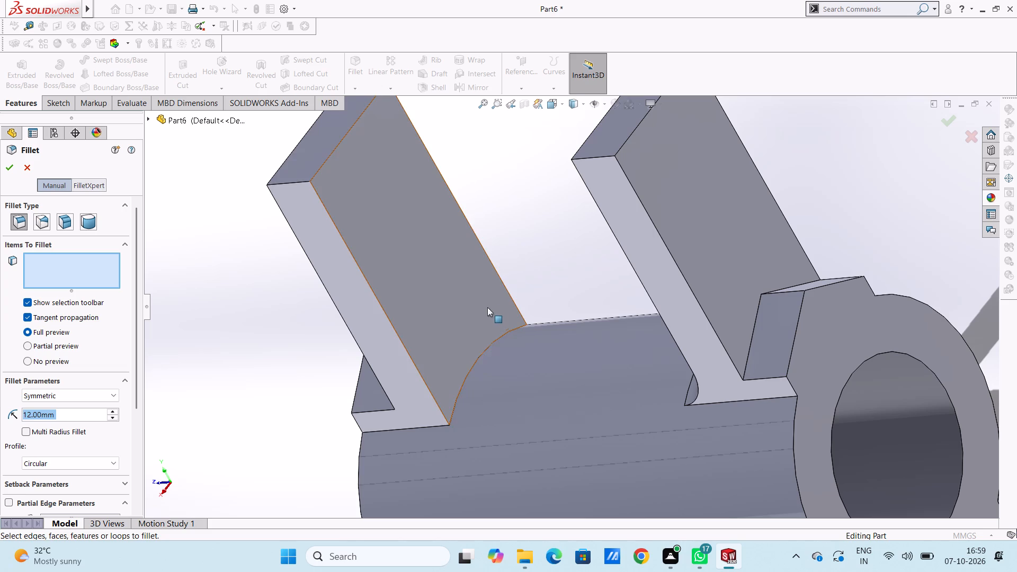
click(479, 358)
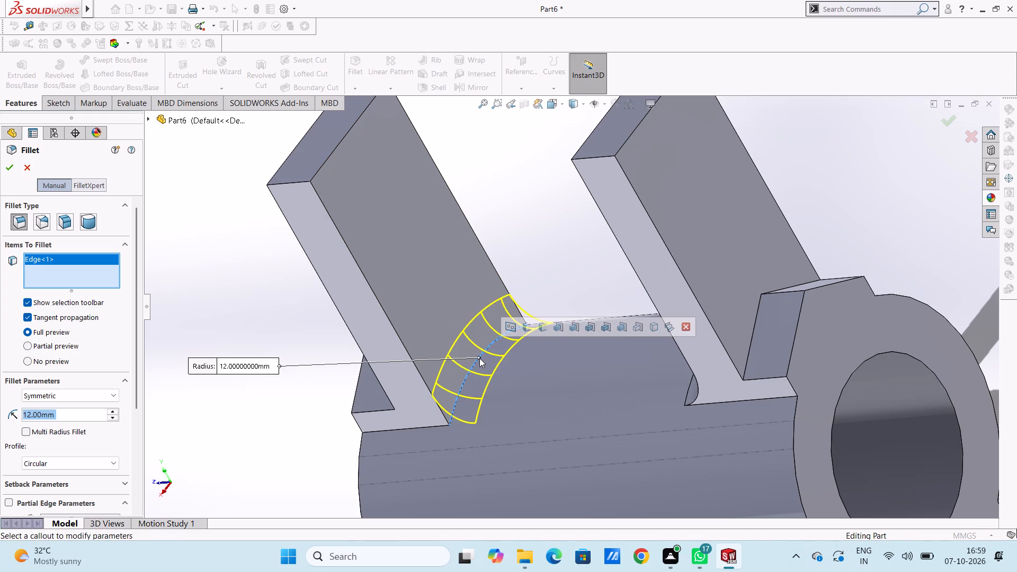
scroll(474, 355, up, 2)
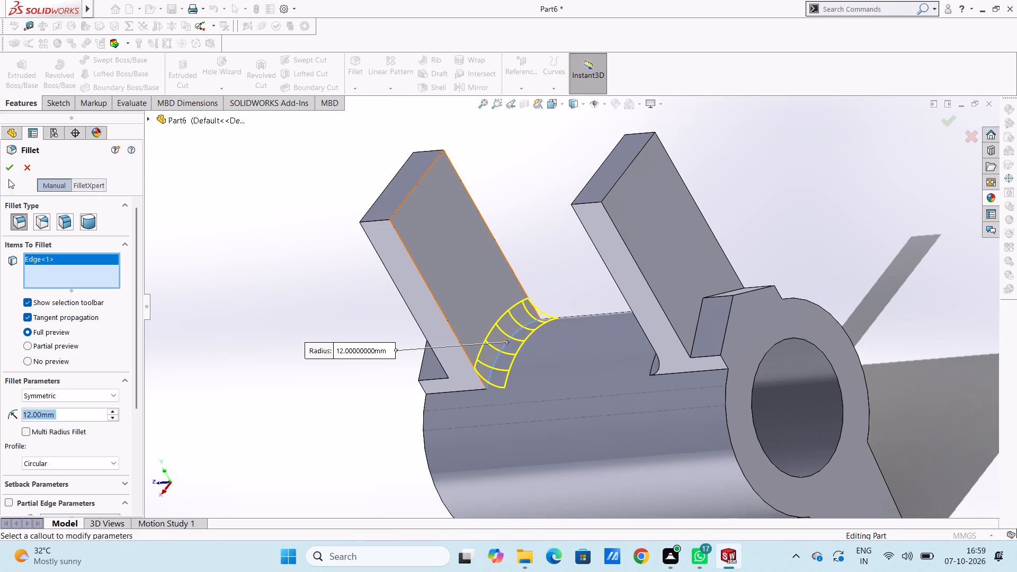
click(14, 169)
Examine the part from all sides, checking the arms, peaked bosses, fillets, bore and lug.
scroll(220, 246, up, 5)
middle_drag(290, 292, 393, 288)
middle_drag(399, 381, 346, 302)
scroll(399, 381, up, 1)
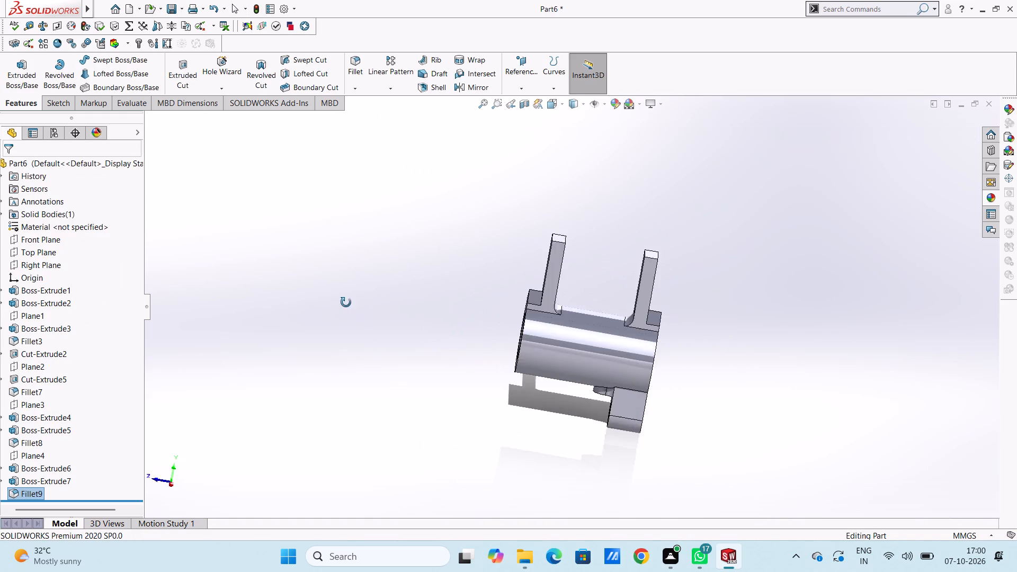
middle_drag(346, 302, 381, 295)
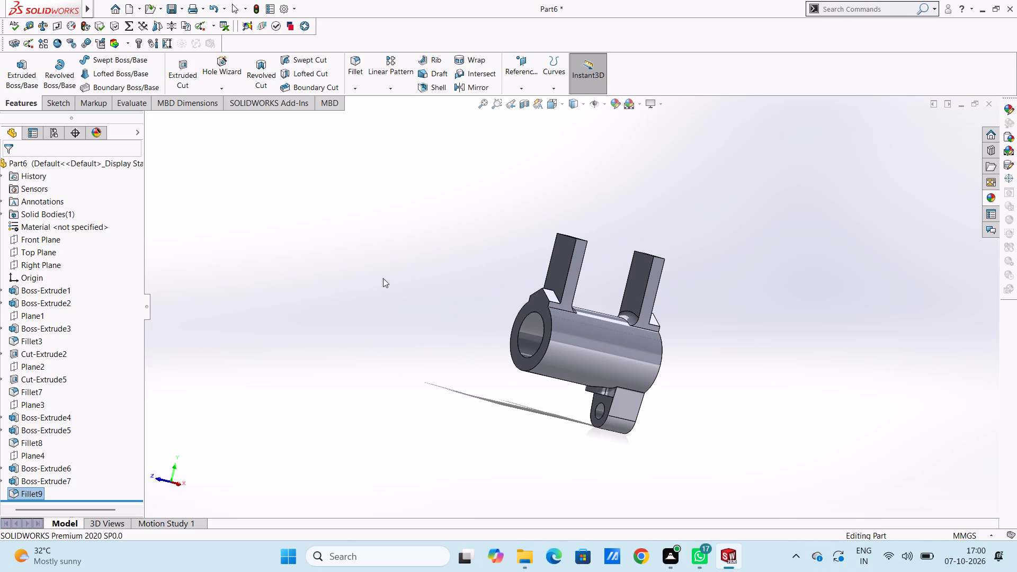
middle_drag(448, 310, 569, 475)
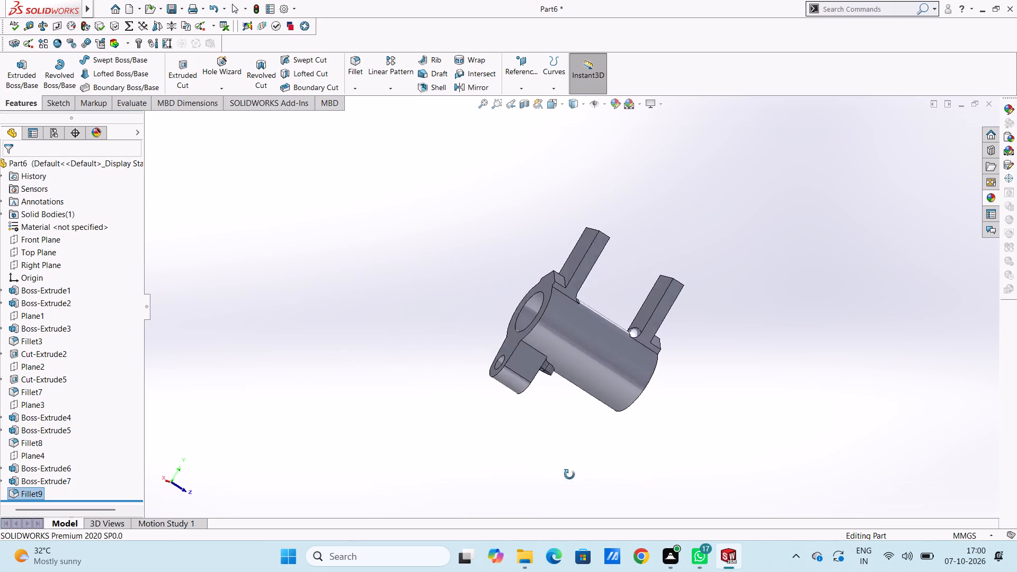
middle_drag(569, 475, 414, 435)
middle_drag(699, 363, 742, 479)
middle_drag(731, 400, 702, 342)
middle_drag(699, 376, 704, 390)
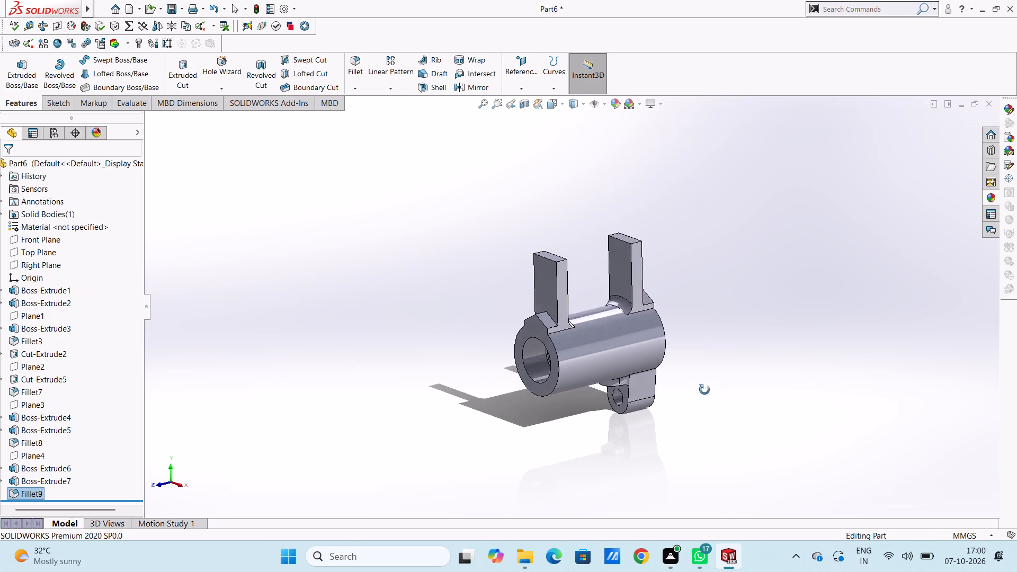
middle_drag(704, 390, 701, 388)
middle_drag(729, 349, 707, 351)
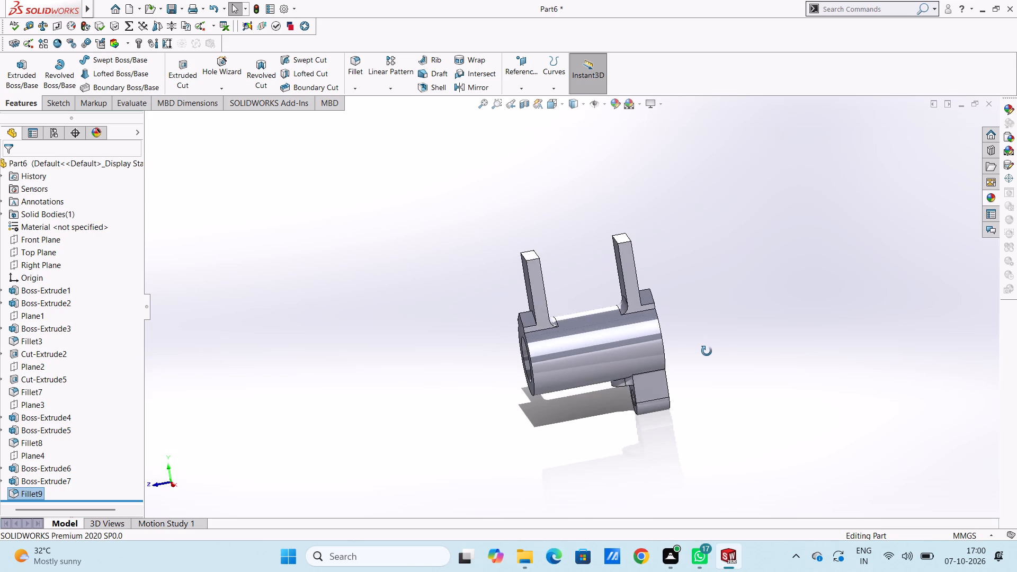
middle_drag(707, 351, 654, 441)
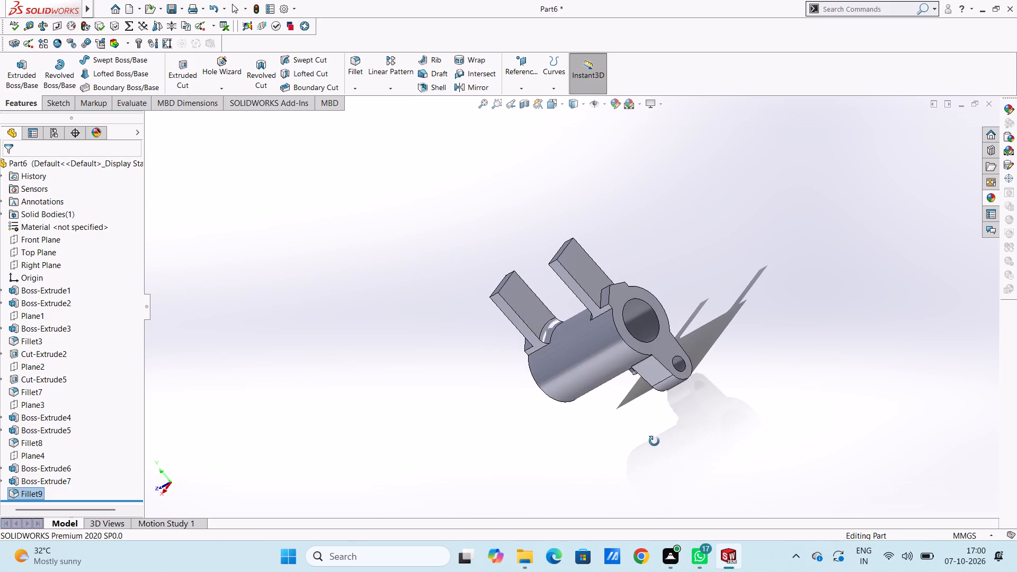
middle_drag(654, 441, 654, 442)
middle_drag(741, 304, 810, 304)
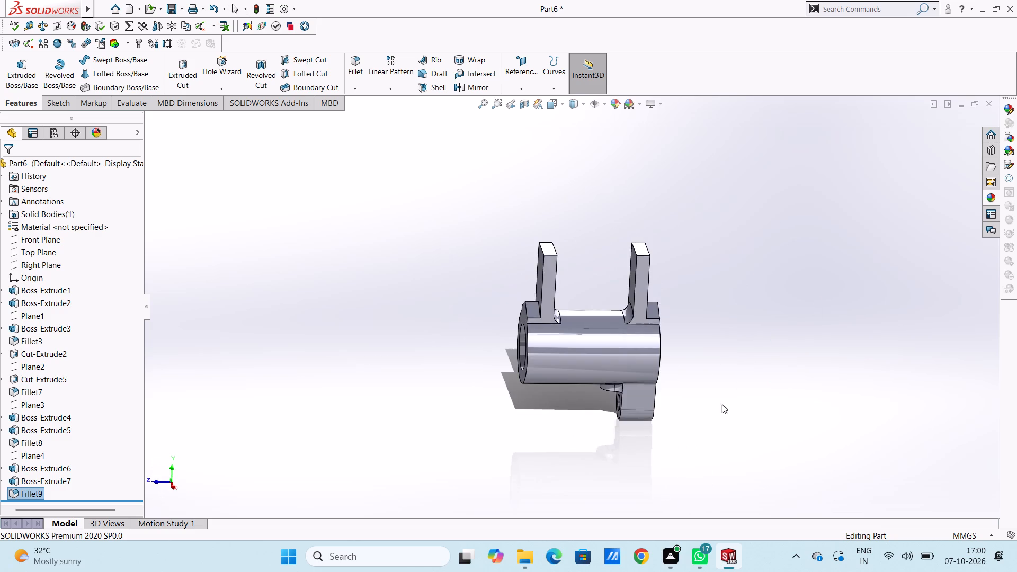
middle_drag(691, 424, 753, 352)
middle_drag(686, 396, 802, 400)
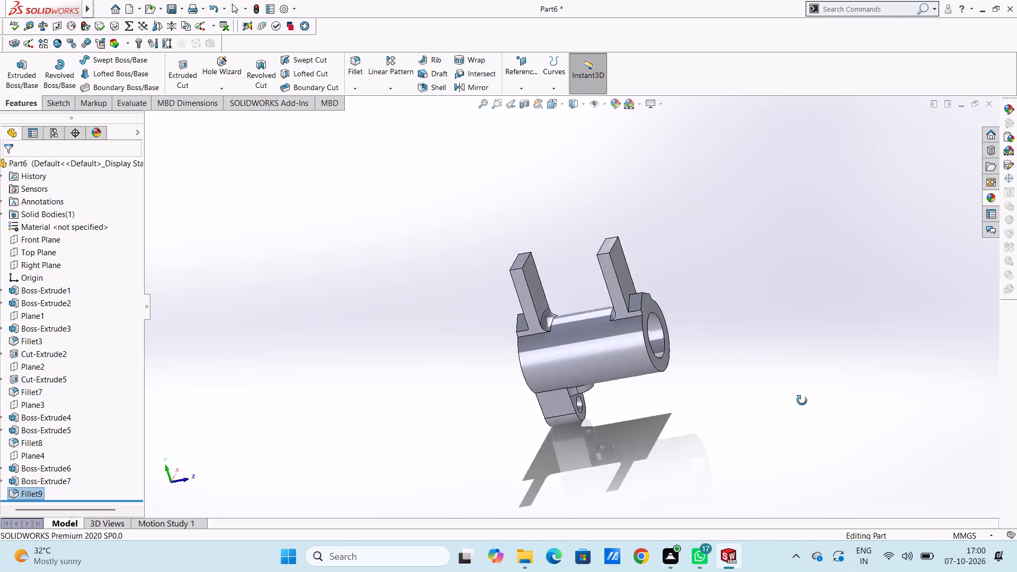
middle_drag(802, 400, 674, 423)
middle_drag(674, 290, 688, 359)
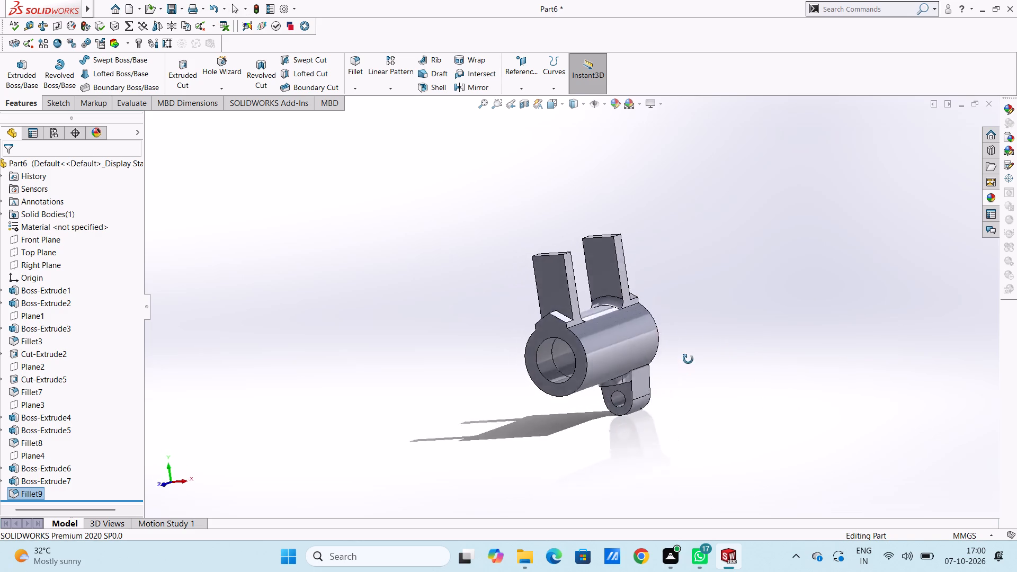
middle_drag(688, 359, 648, 375)
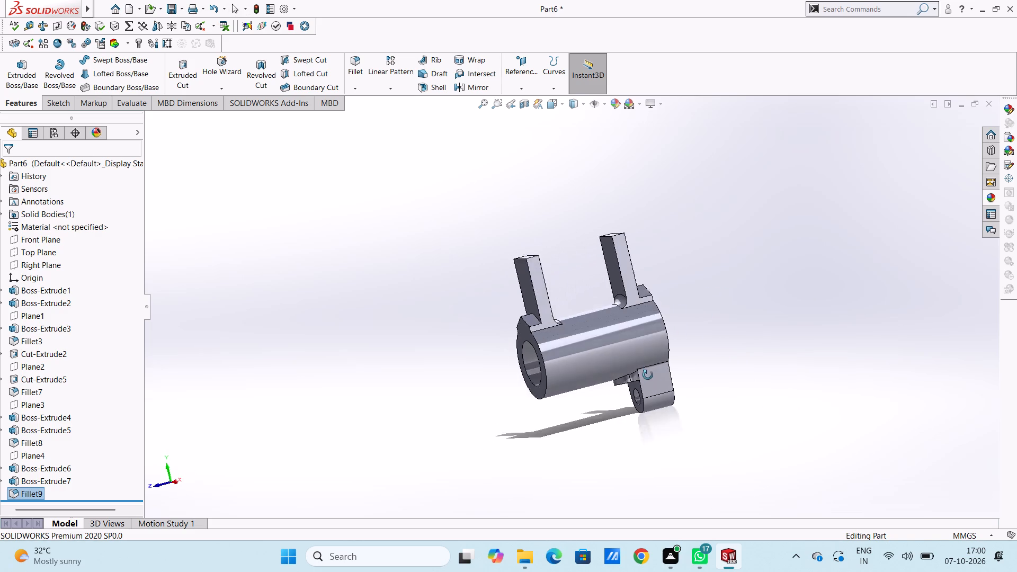
middle_drag(648, 375, 707, 391)
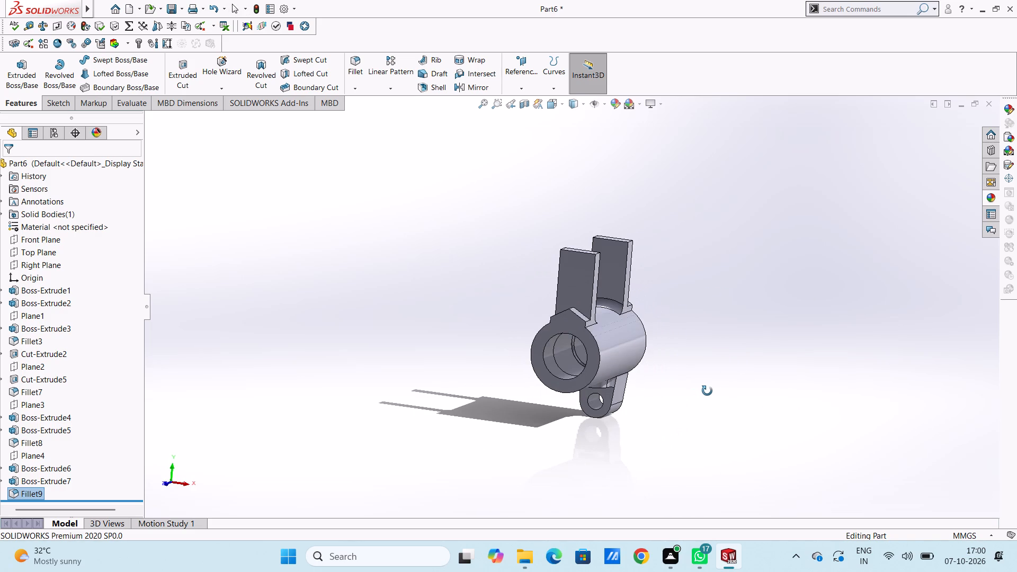
middle_drag(707, 391, 708, 391)
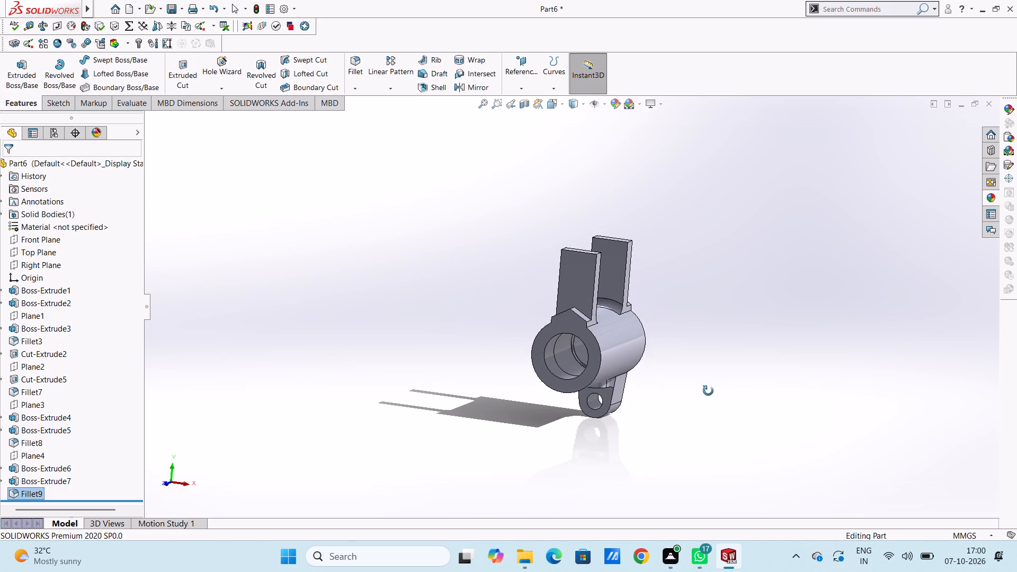
middle_drag(708, 391, 707, 397)
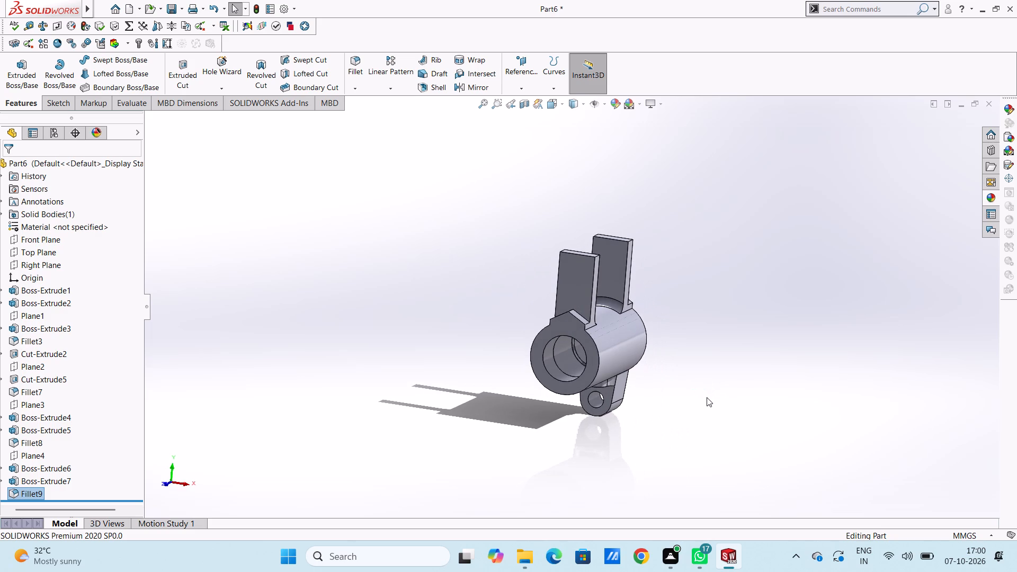
Show the part in isometric view and open the colour appearance settings for the whole part.
key(Escape)
key(Escape)
key(ctrl+7)
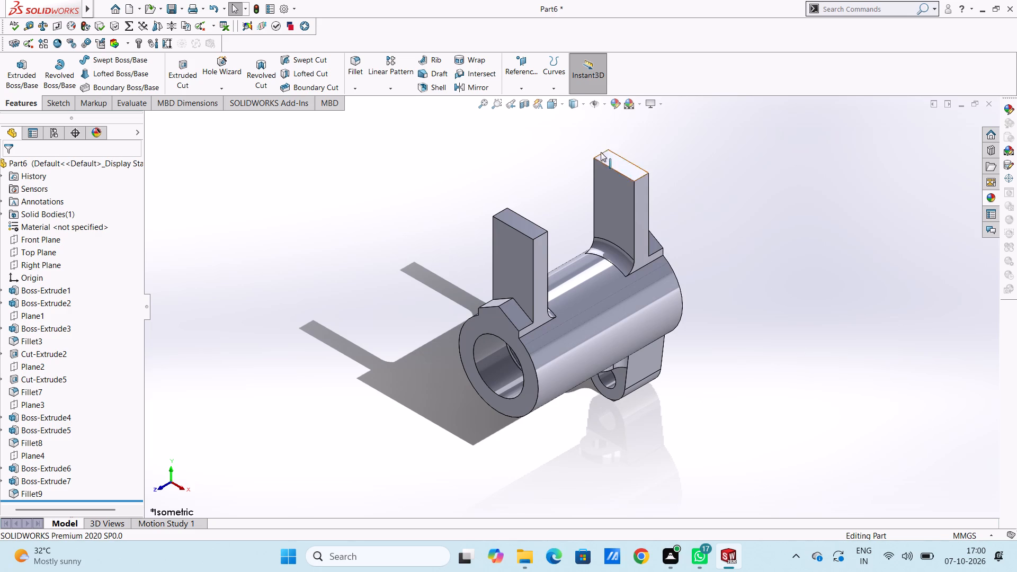
click(614, 102)
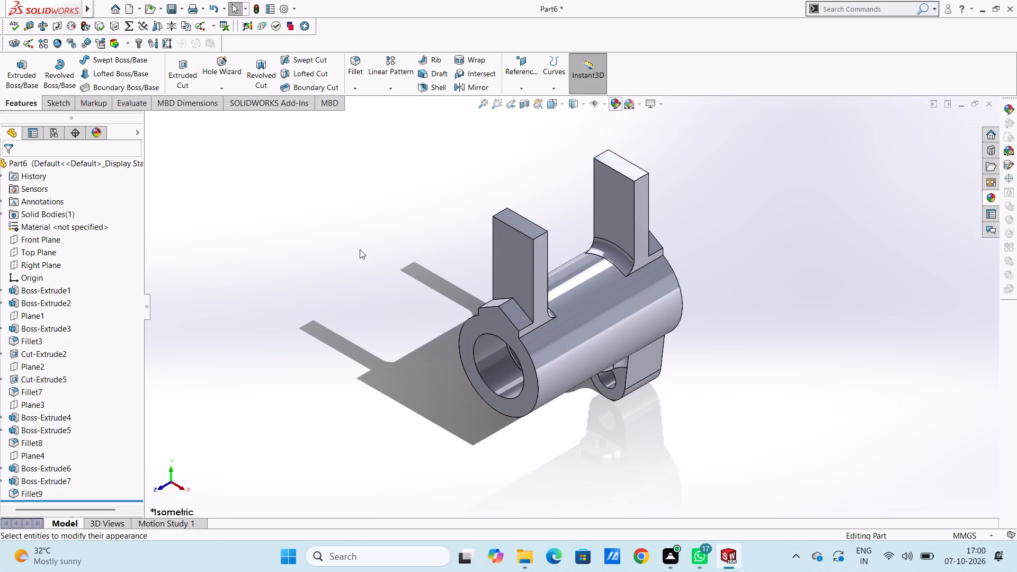
scroll(108, 421, down, 3)
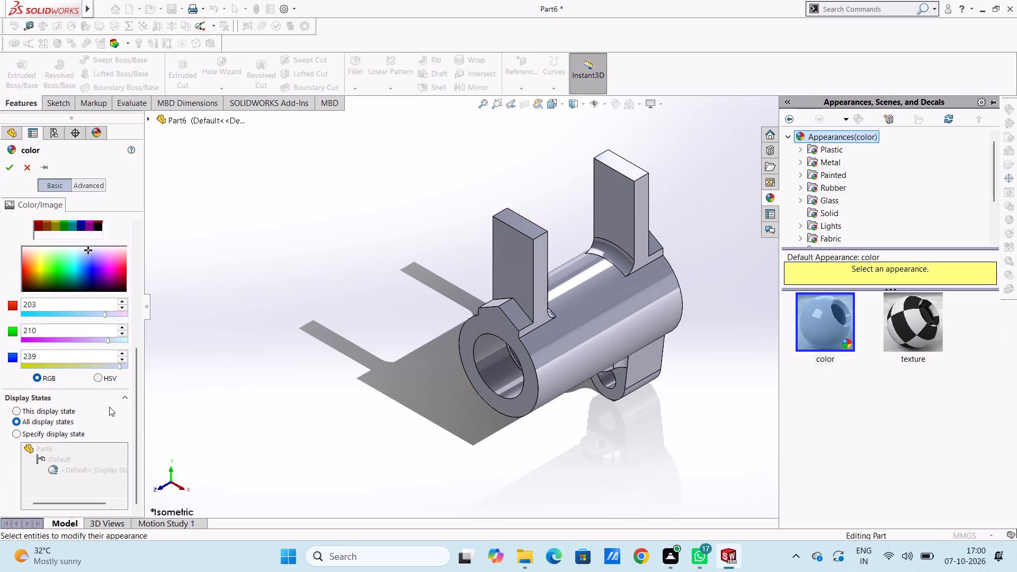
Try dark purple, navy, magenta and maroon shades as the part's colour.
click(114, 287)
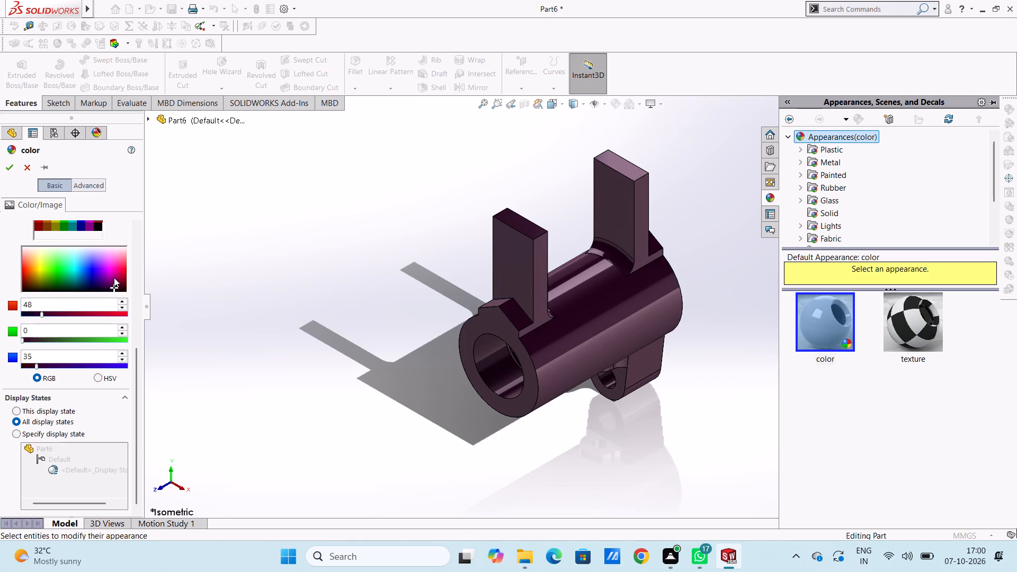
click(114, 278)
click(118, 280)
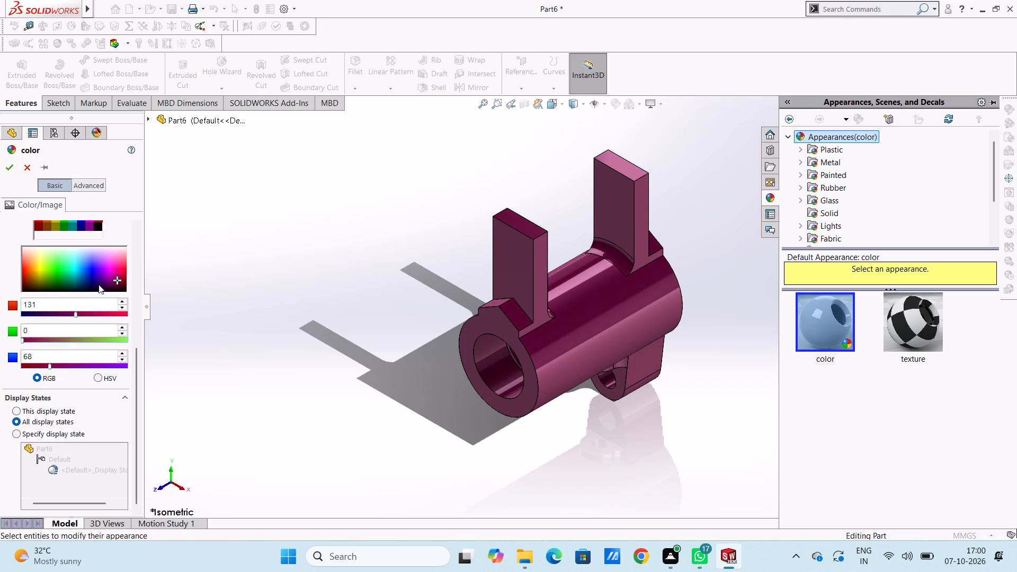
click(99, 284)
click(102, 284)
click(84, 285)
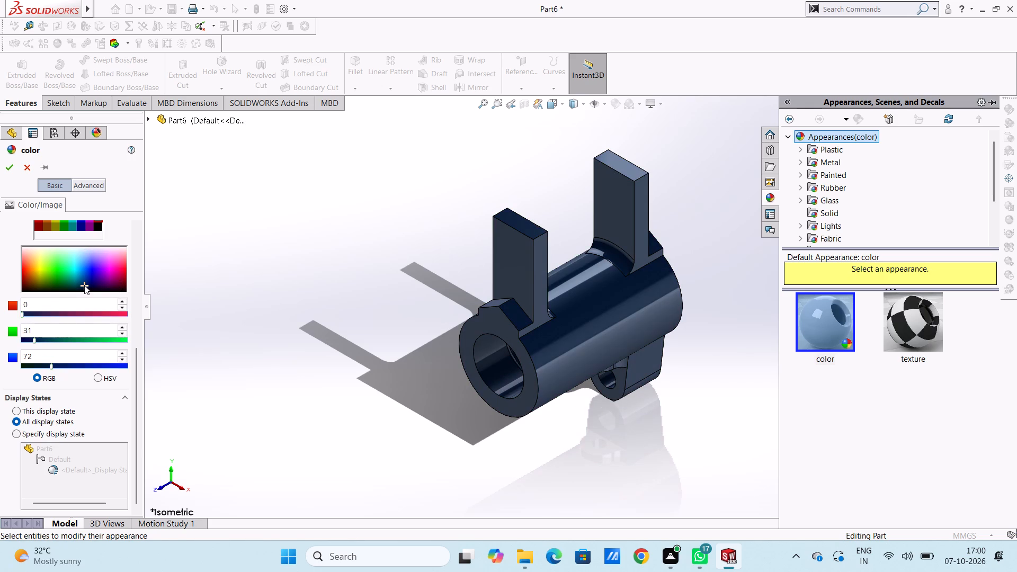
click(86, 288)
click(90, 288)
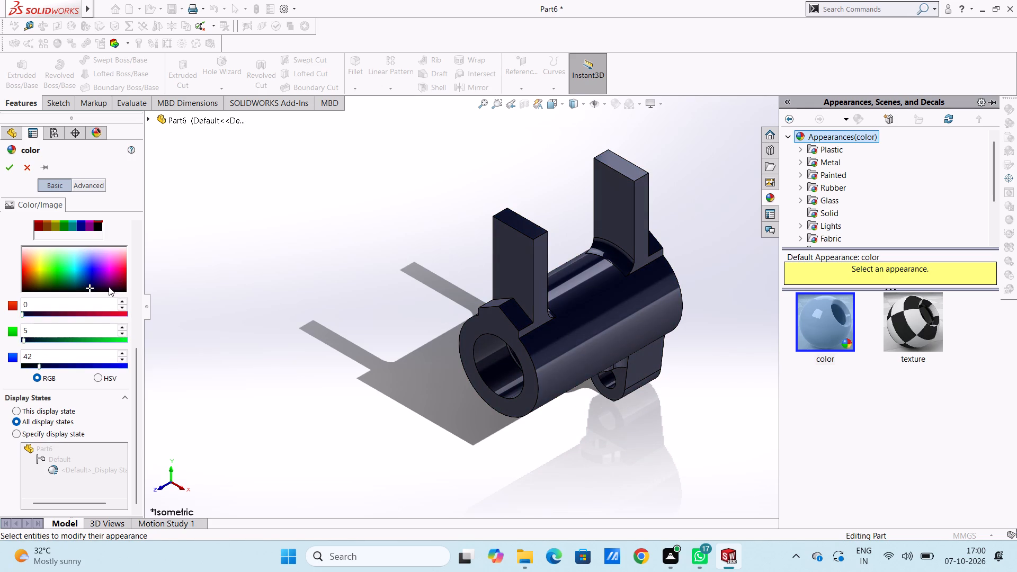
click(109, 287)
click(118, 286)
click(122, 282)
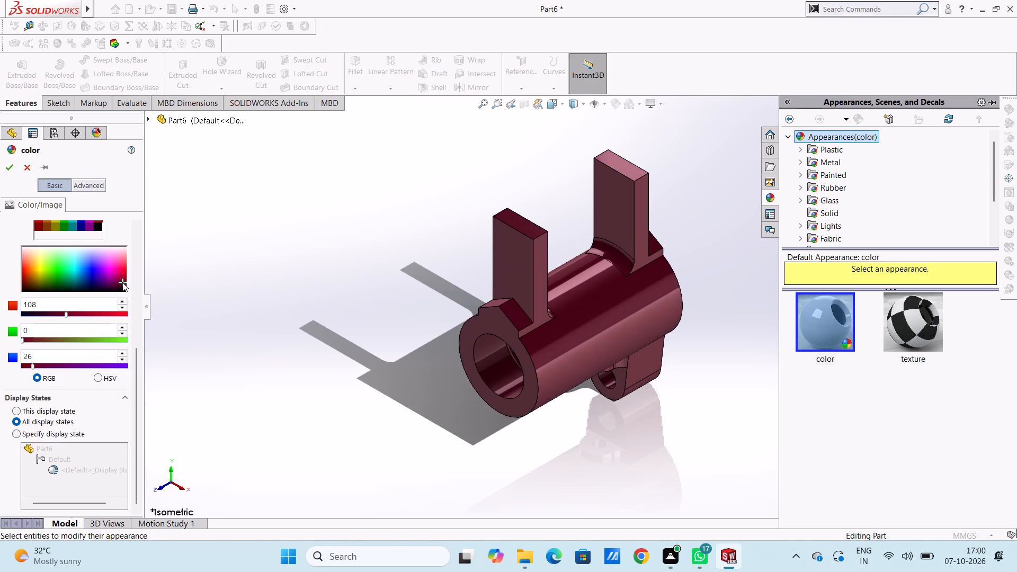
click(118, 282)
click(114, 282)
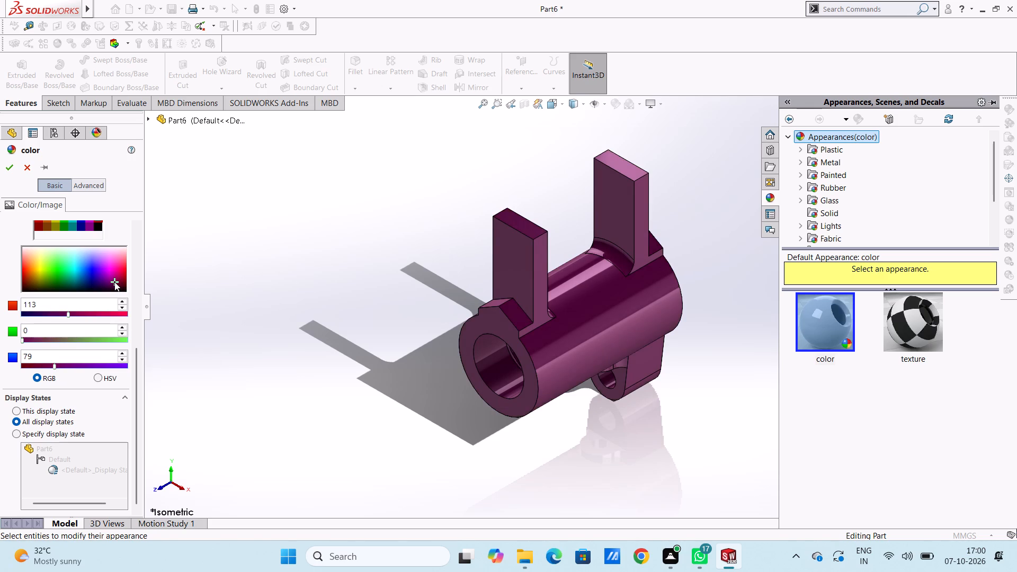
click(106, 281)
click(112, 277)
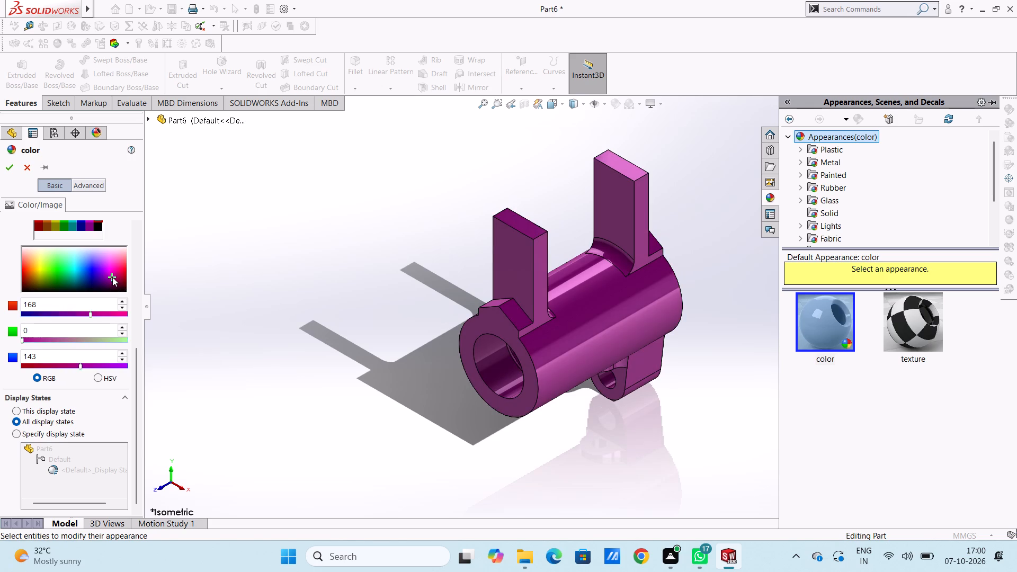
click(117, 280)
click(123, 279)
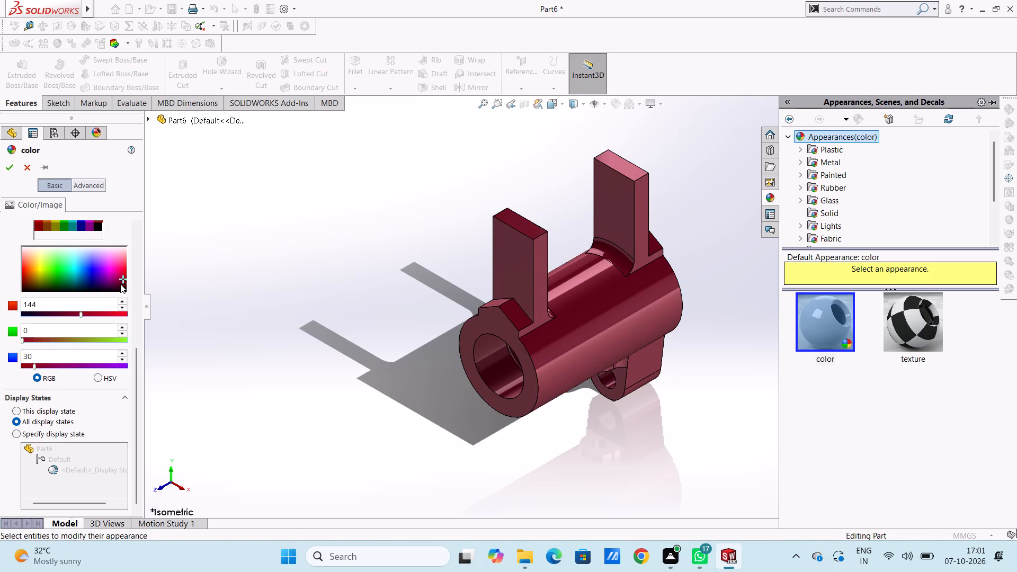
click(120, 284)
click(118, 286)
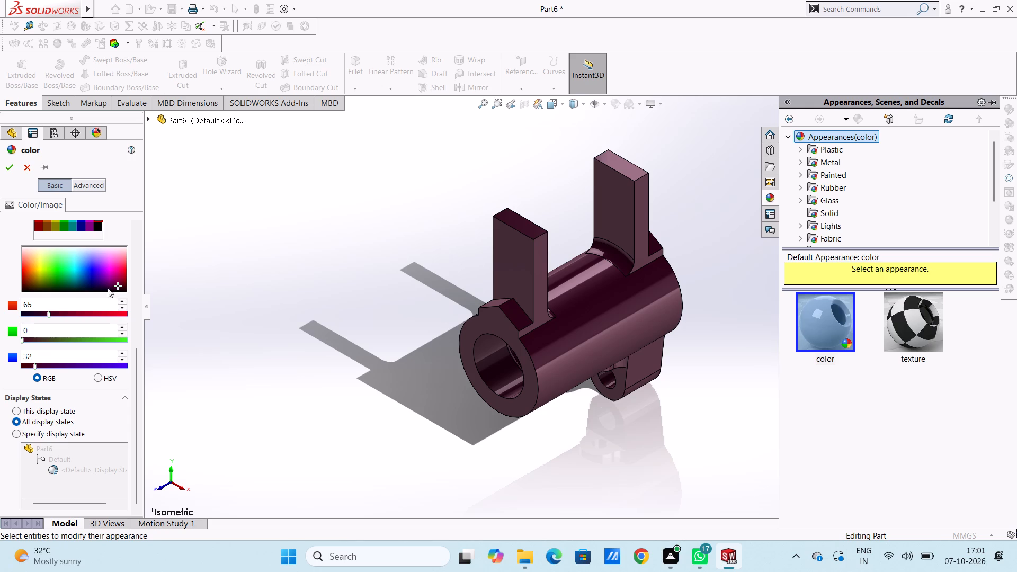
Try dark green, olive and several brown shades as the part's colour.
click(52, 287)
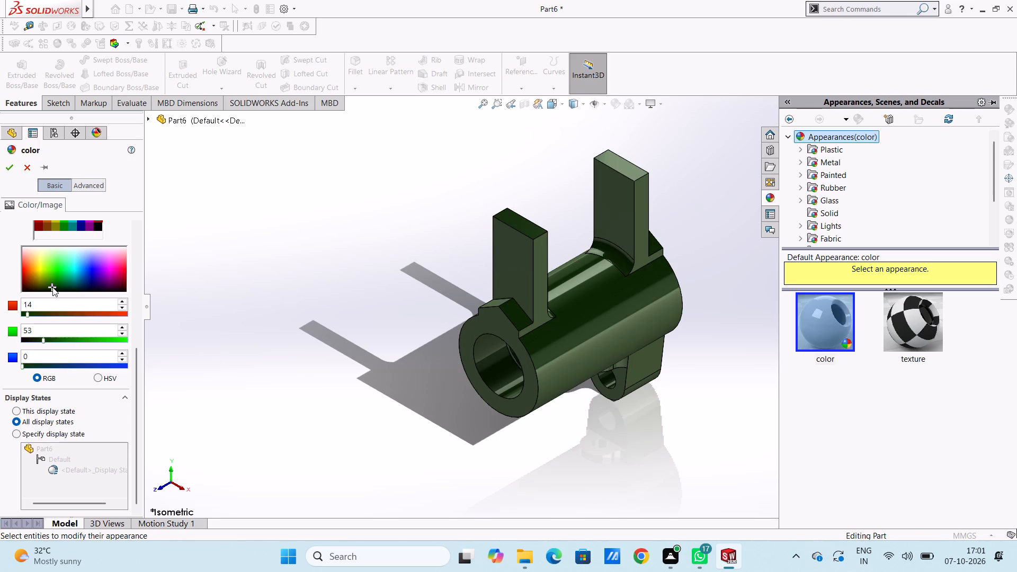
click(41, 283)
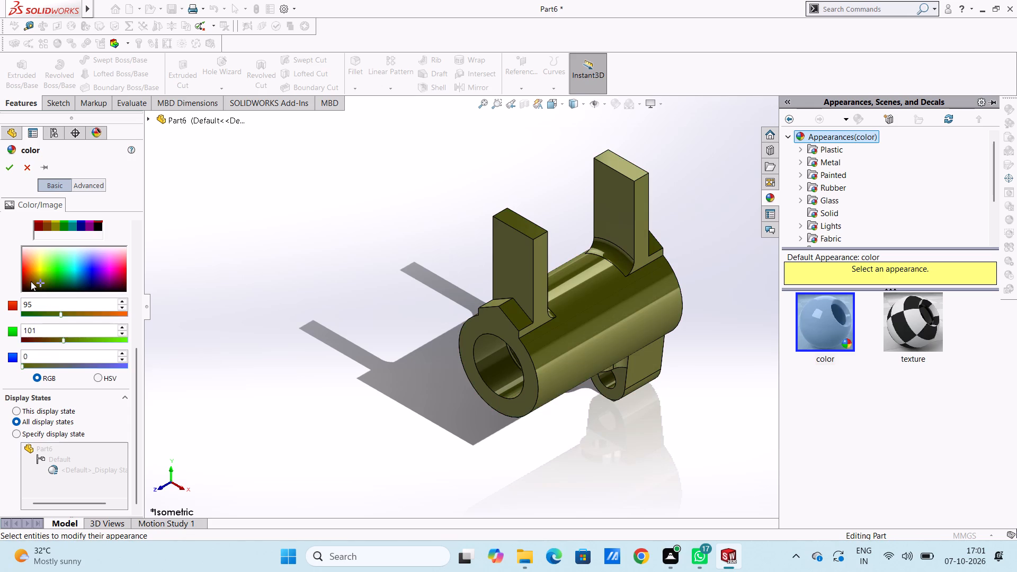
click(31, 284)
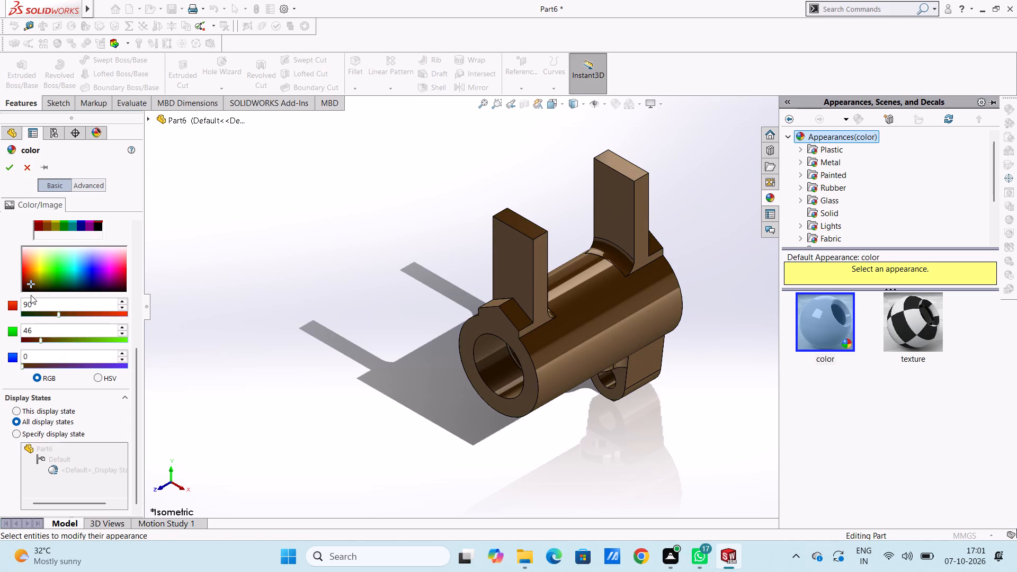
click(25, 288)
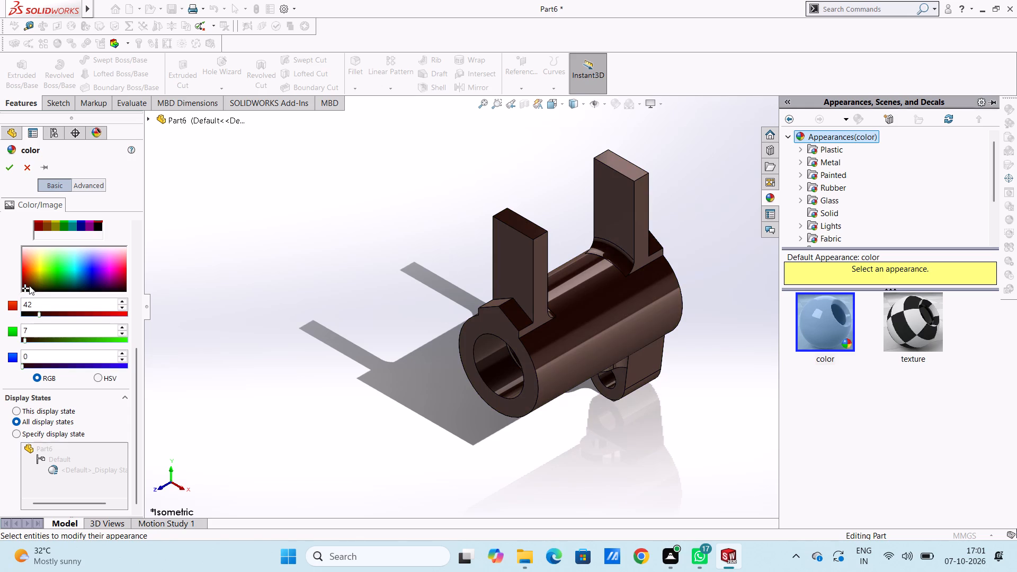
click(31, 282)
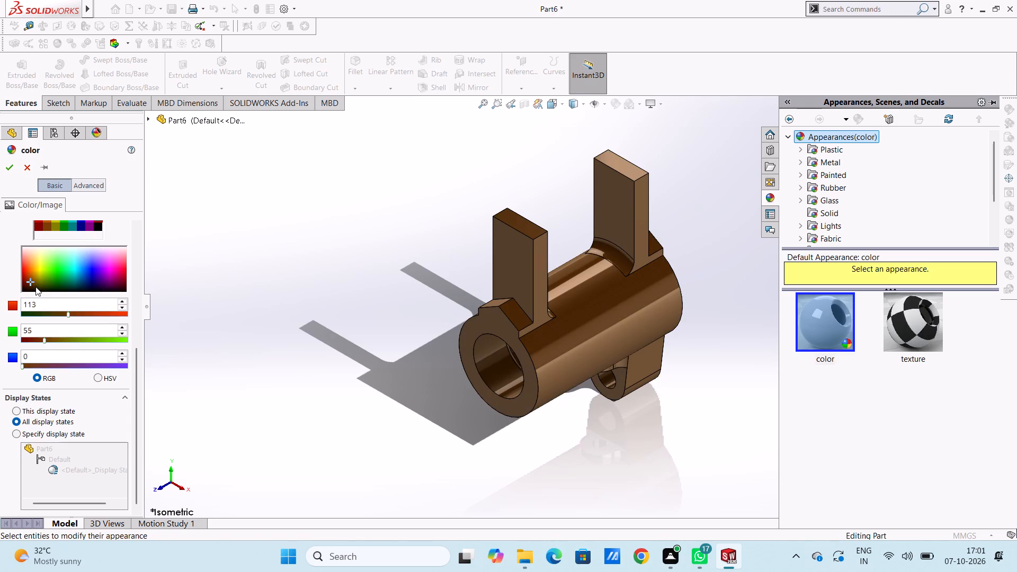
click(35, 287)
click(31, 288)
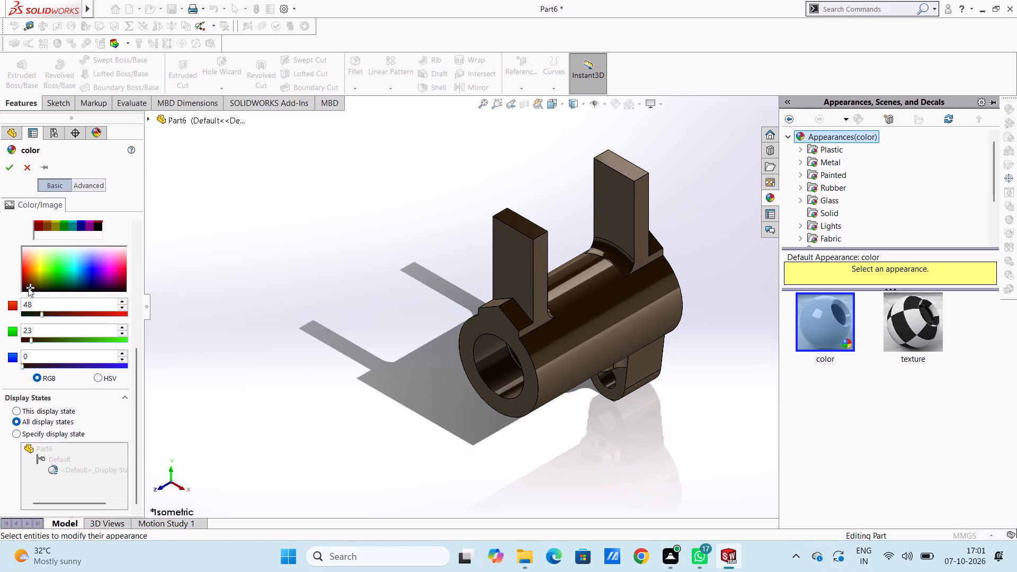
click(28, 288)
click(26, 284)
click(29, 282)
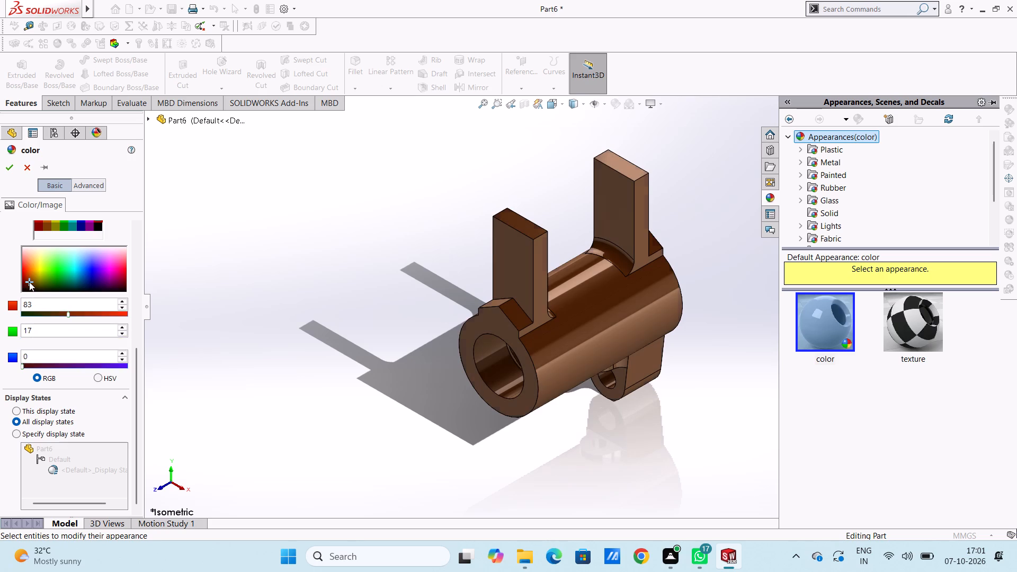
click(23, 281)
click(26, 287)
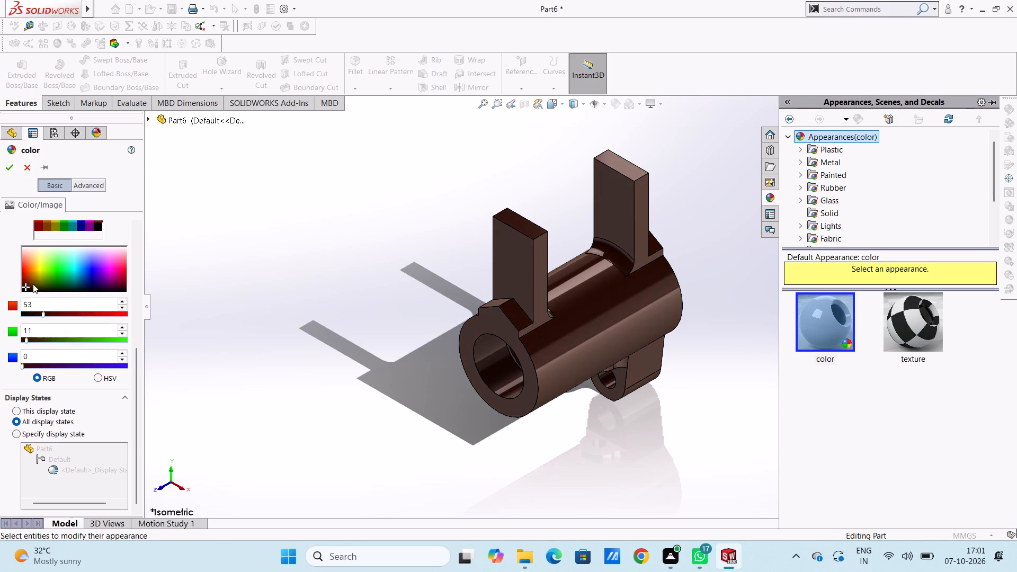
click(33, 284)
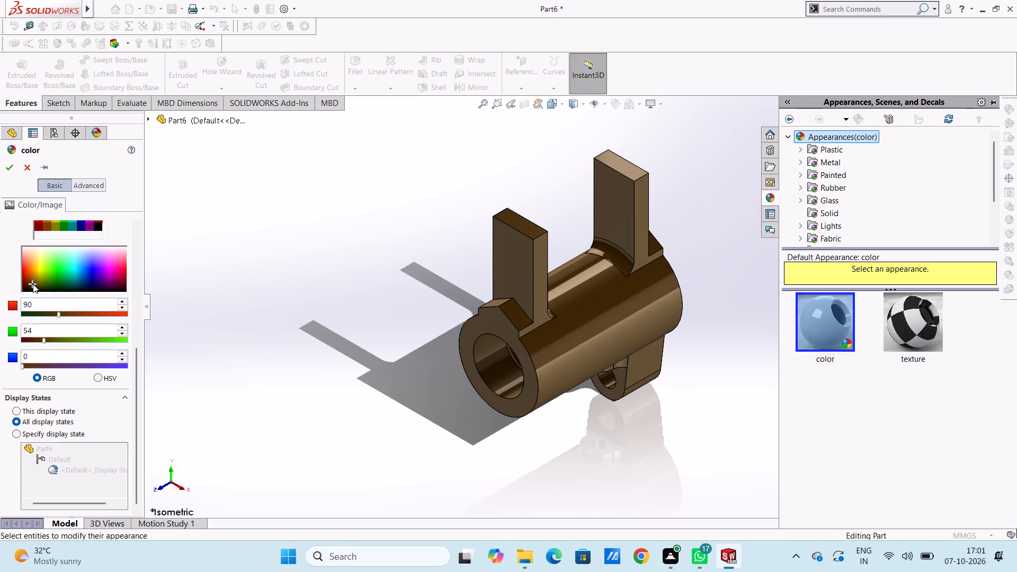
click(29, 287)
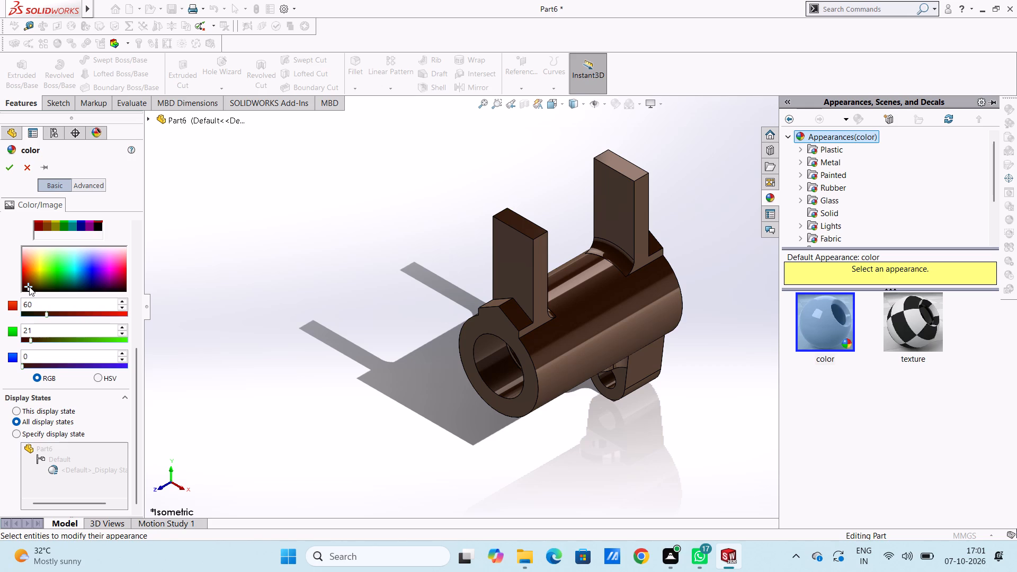
Set the part's colour to a dark maroon of RGB 72, 29, 41 and apply it.
click(66, 312)
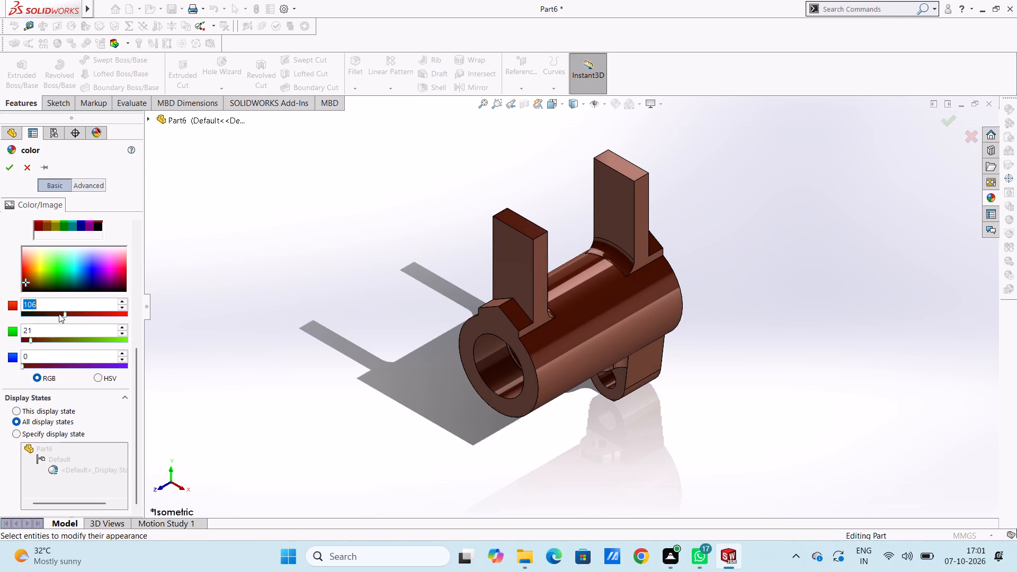
click(56, 312)
click(52, 311)
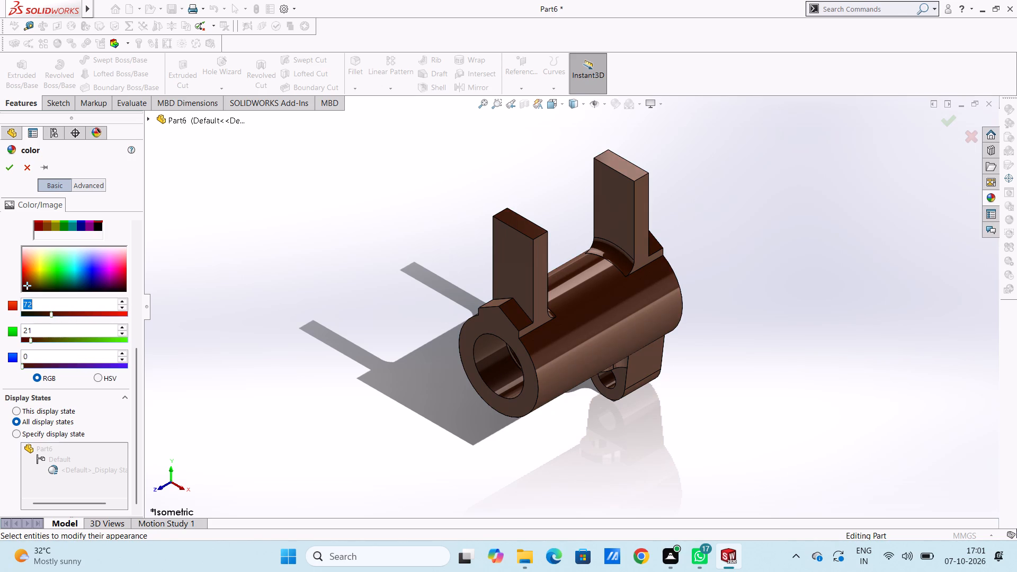
click(48, 338)
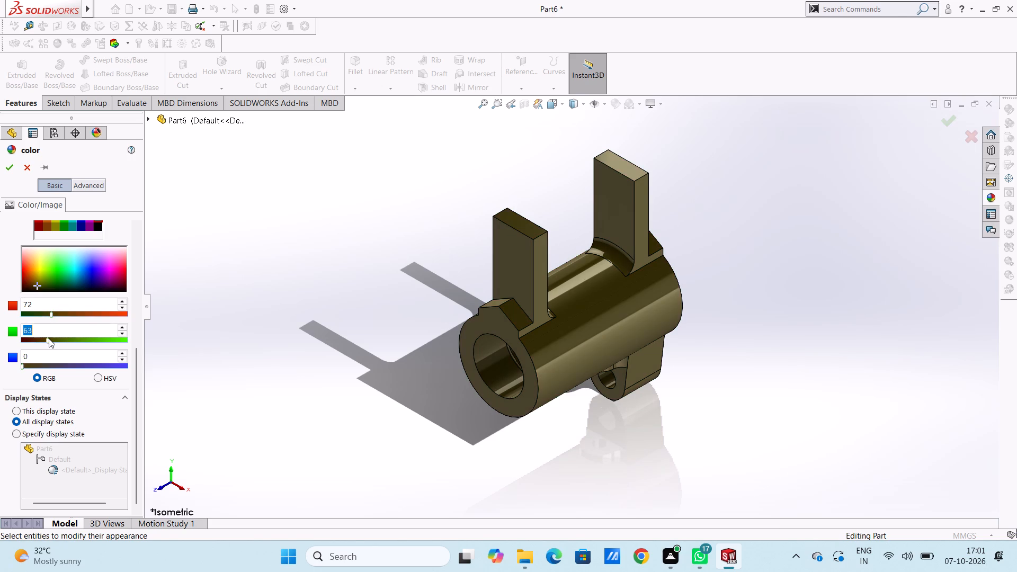
click(52, 339)
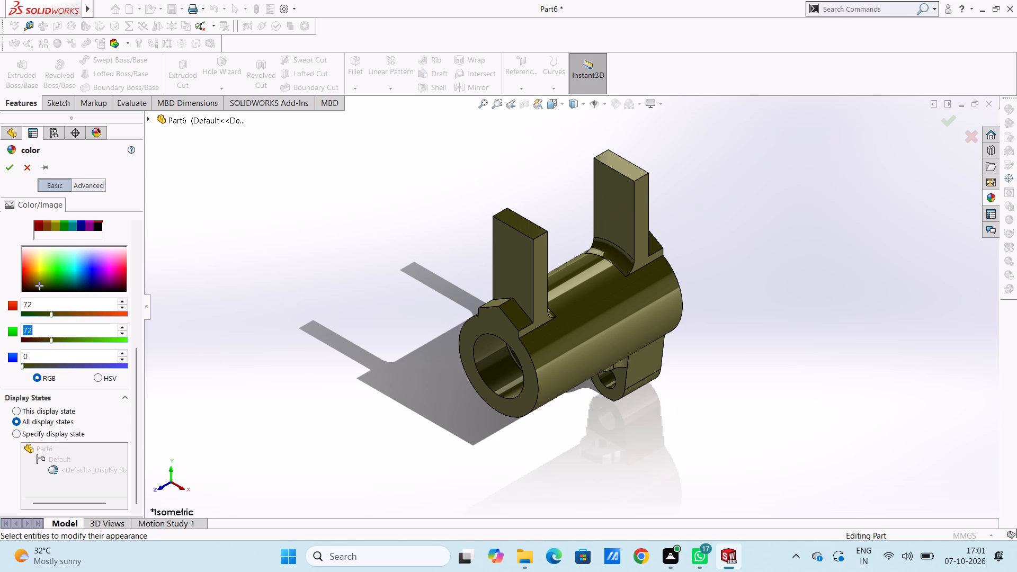
click(37, 336)
click(34, 343)
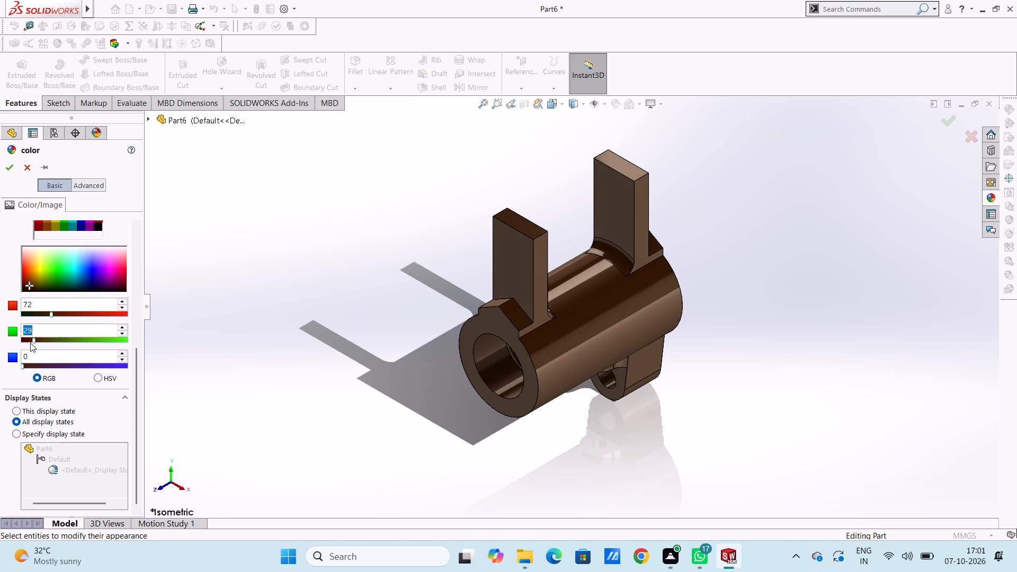
click(35, 365)
click(39, 364)
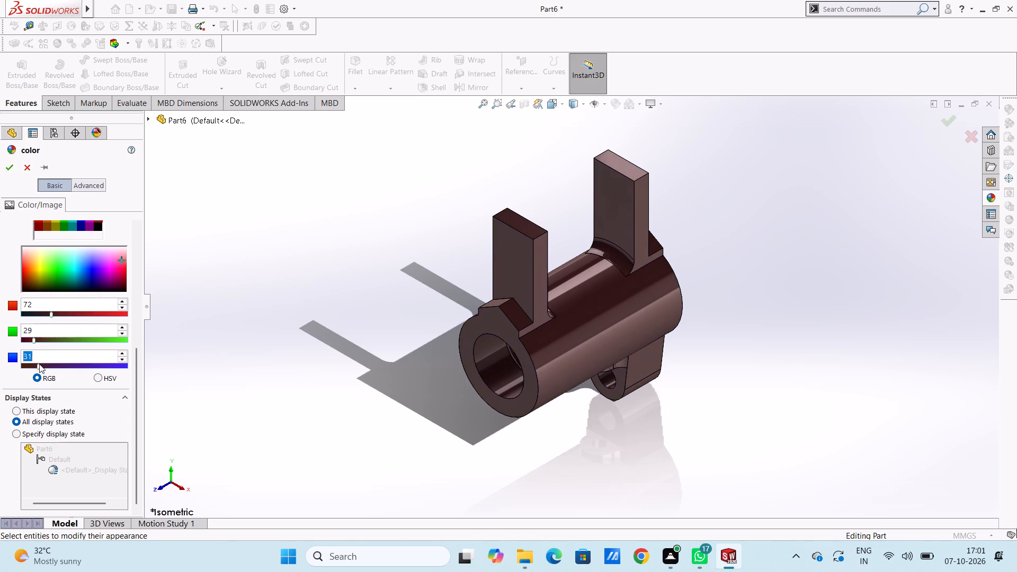
click(7, 168)
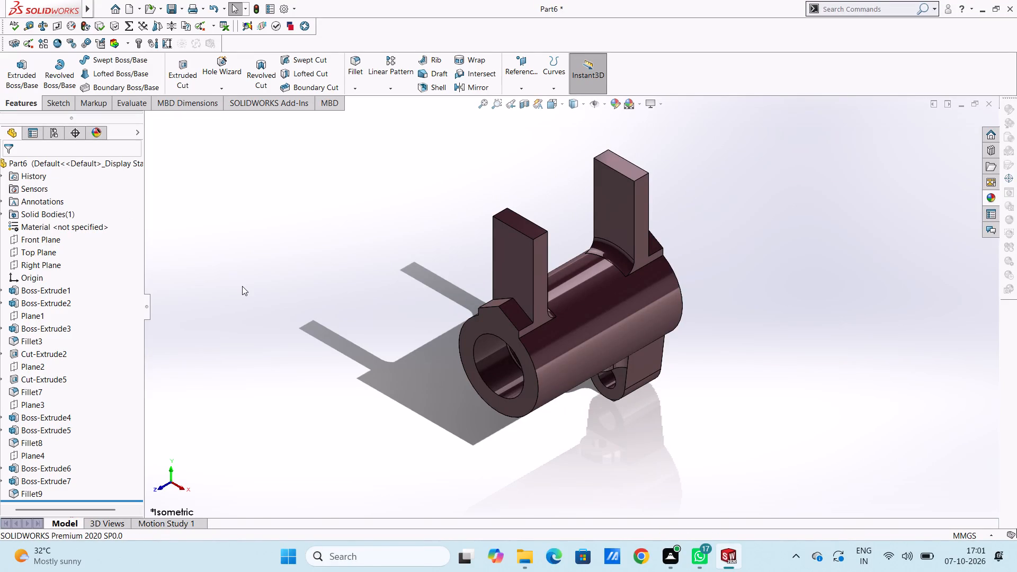
Start a sketch on the front arm's front face and draw a 7 mm radius circle centred about 113 mm above the origin.
key(ctrl+1)
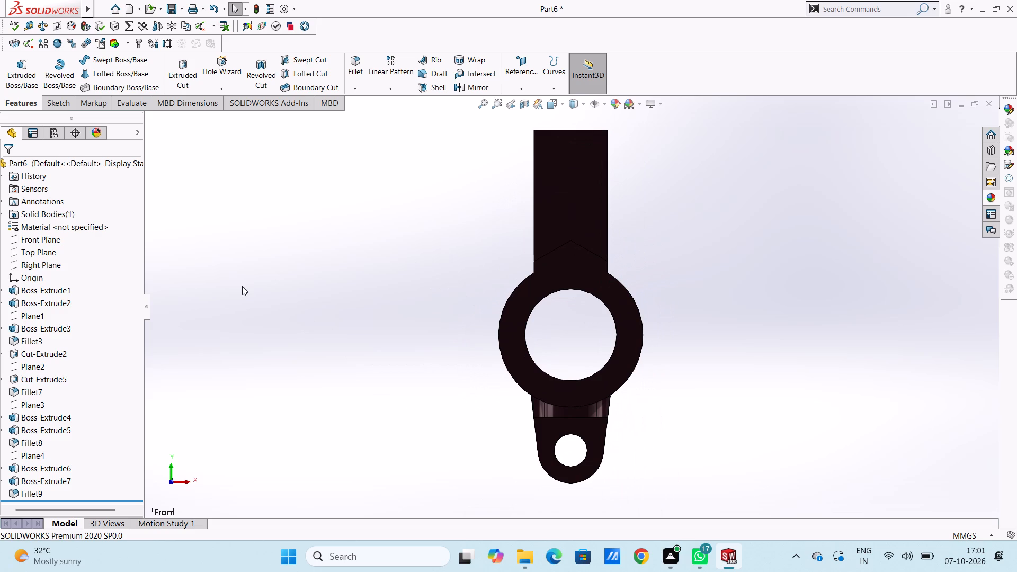
scroll(242, 286, up, 1)
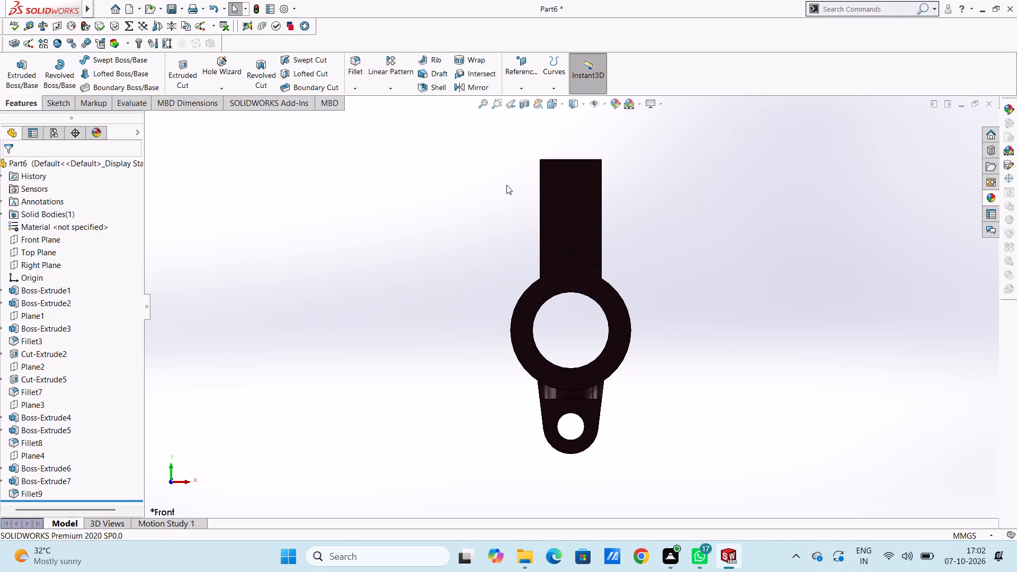
click(555, 205)
click(603, 176)
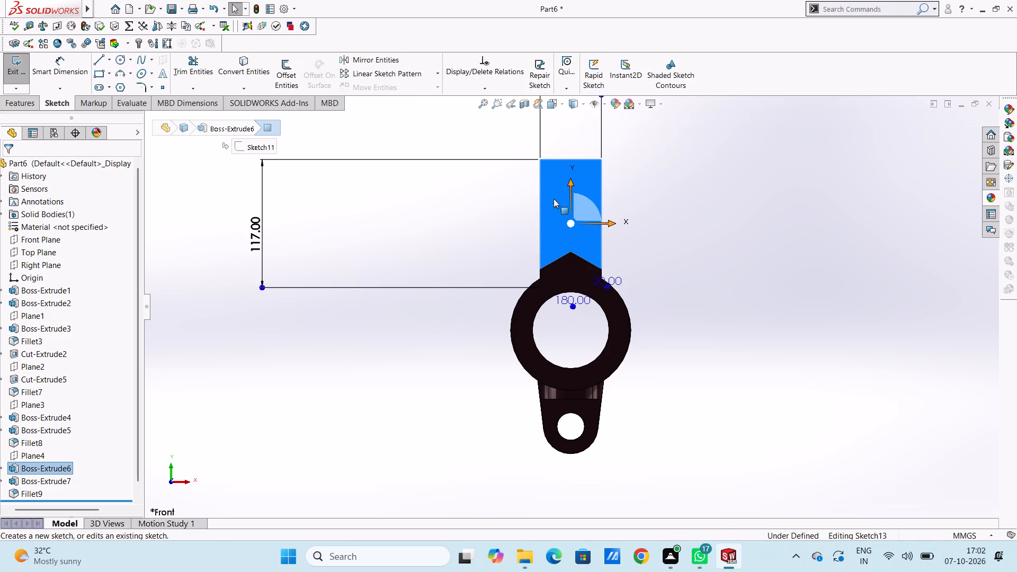
click(444, 224)
click(119, 61)
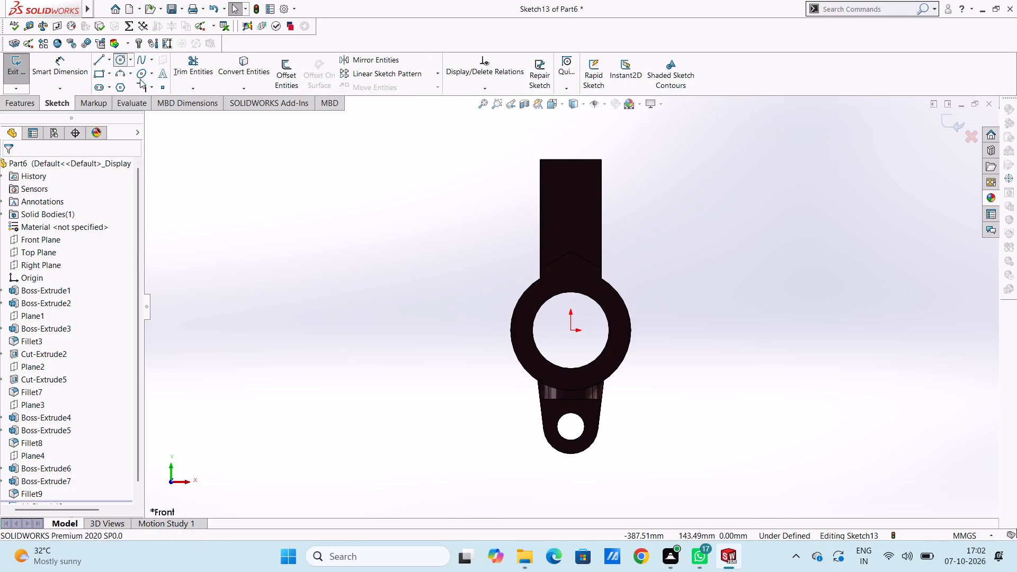
click(572, 207)
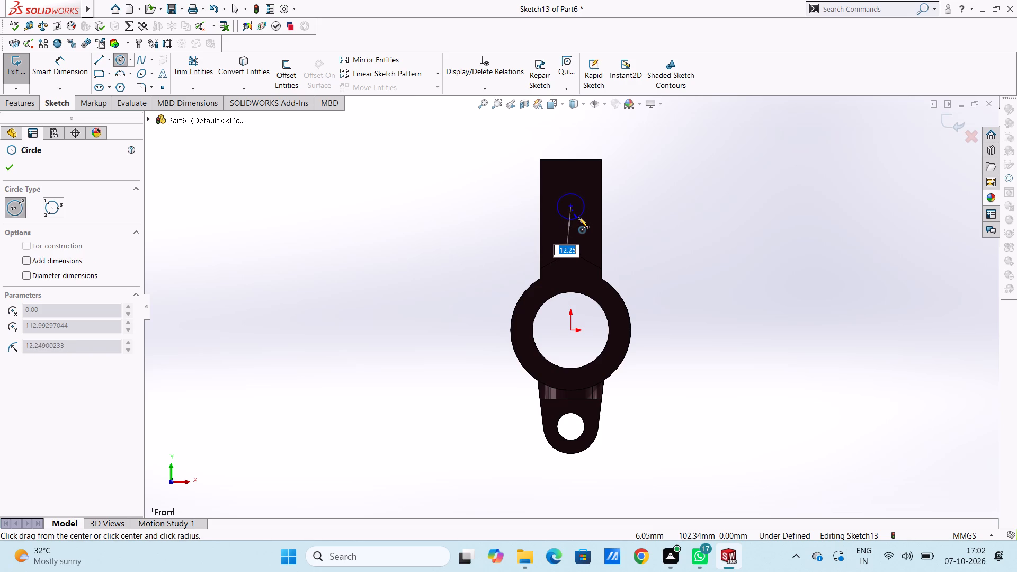
key(7)
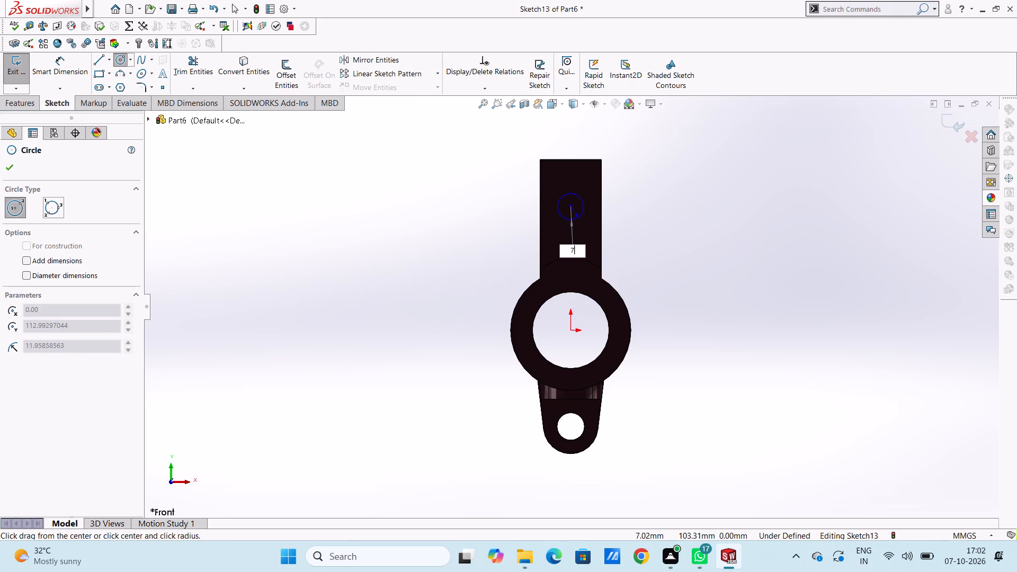
key(Return)
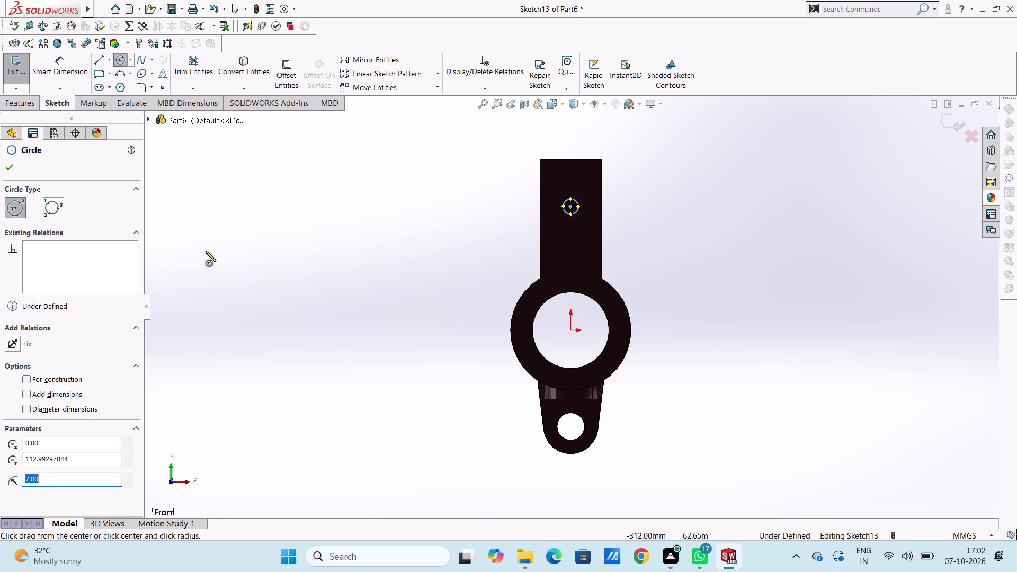
click(5, 168)
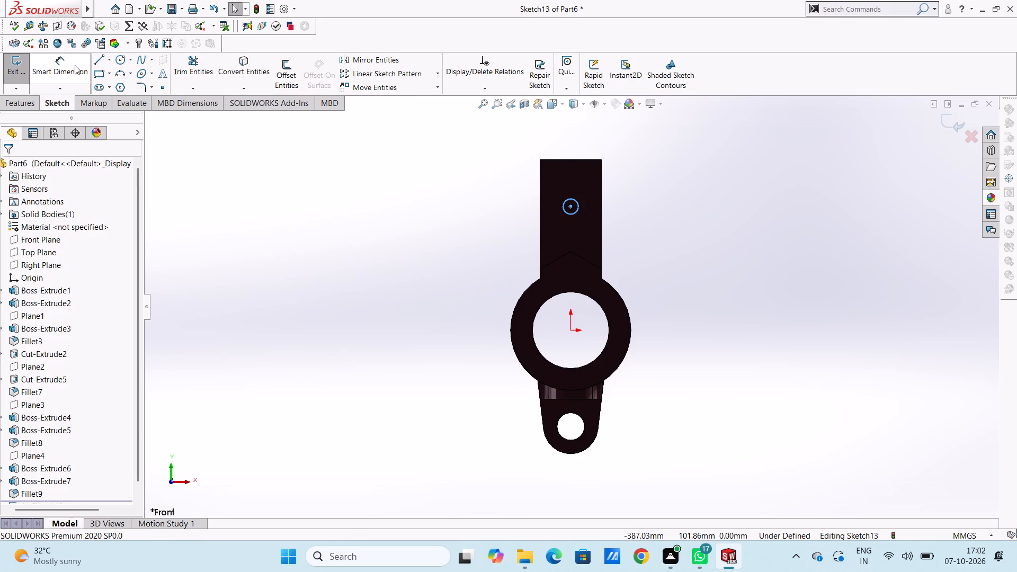
Dimension the arm circle's diameter as 14 mm.
click(75, 65)
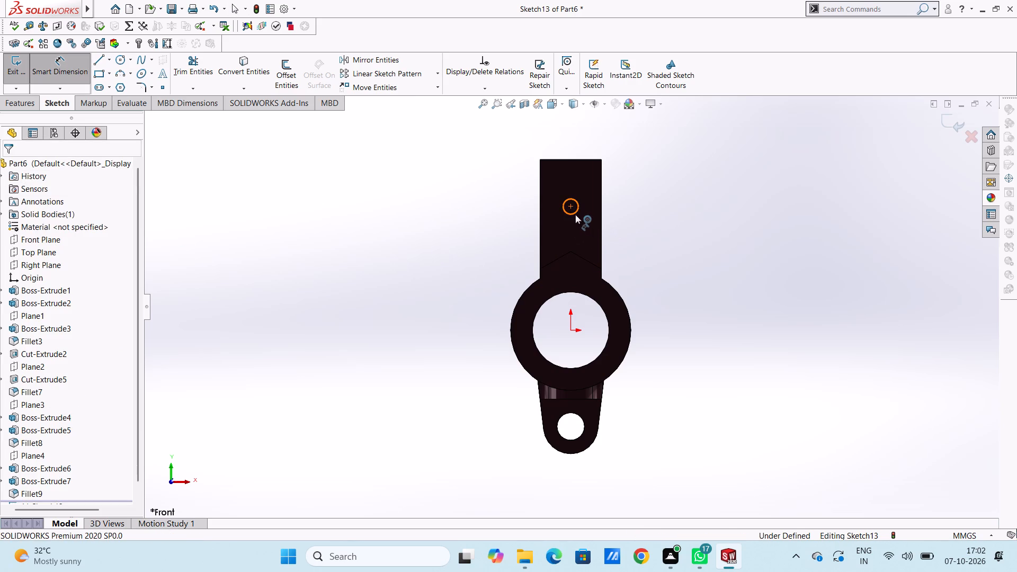
click(575, 214)
click(325, 318)
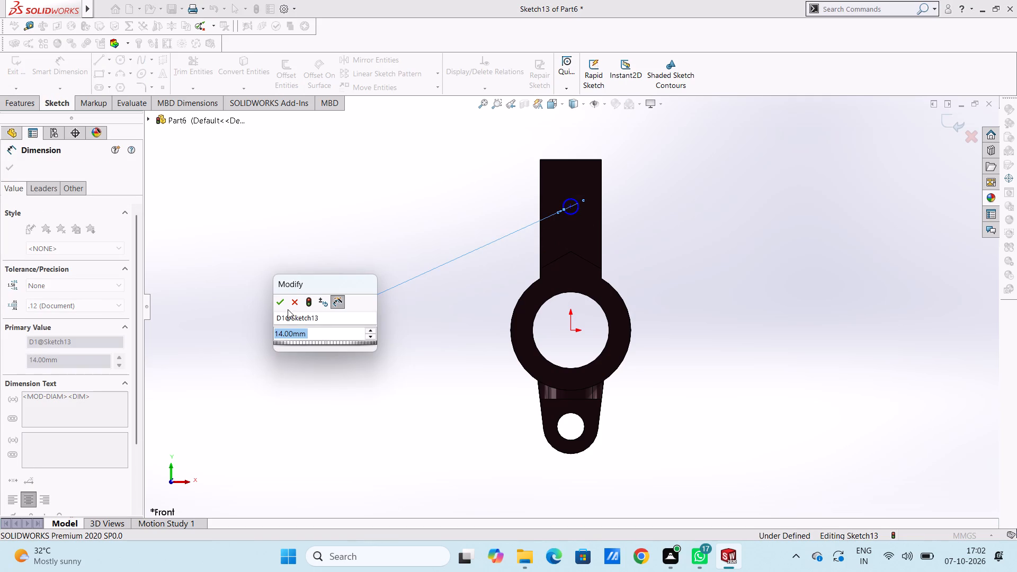
click(281, 304)
click(277, 291)
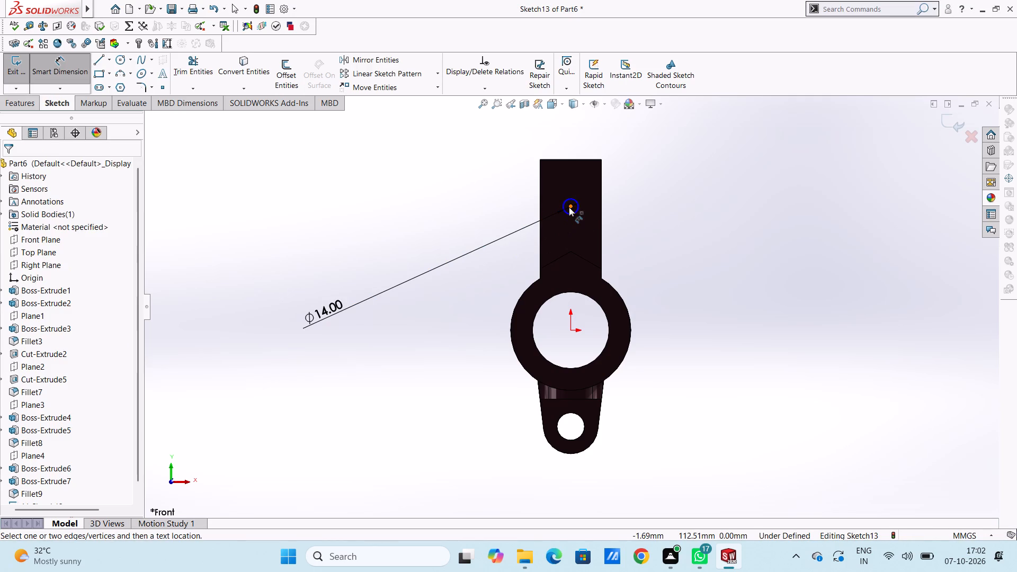
Dimension the circle's centre 28 mm from the arm's vertical side edge.
click(569, 207)
click(601, 223)
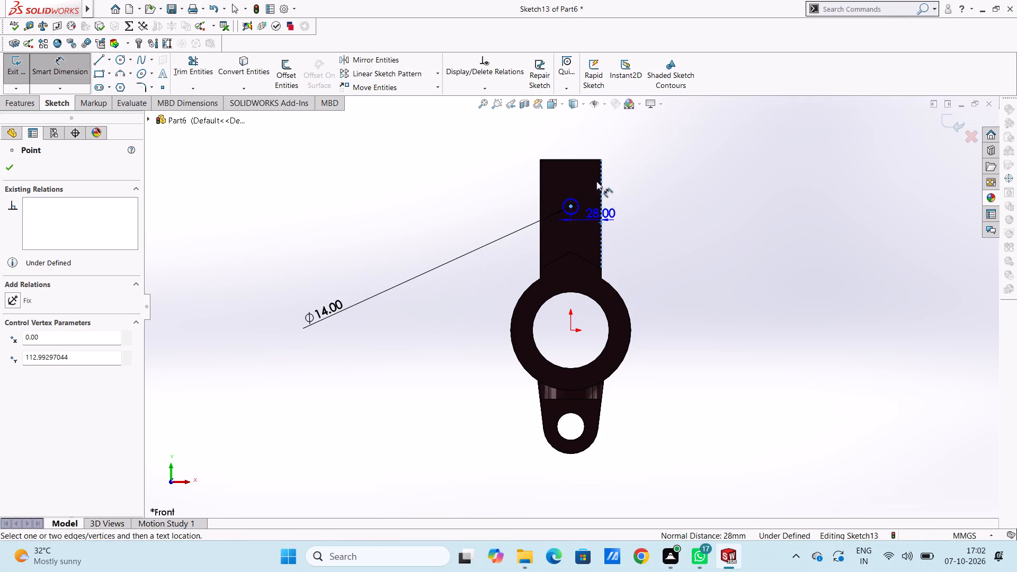
scroll(591, 167, up, 5)
click(578, 183)
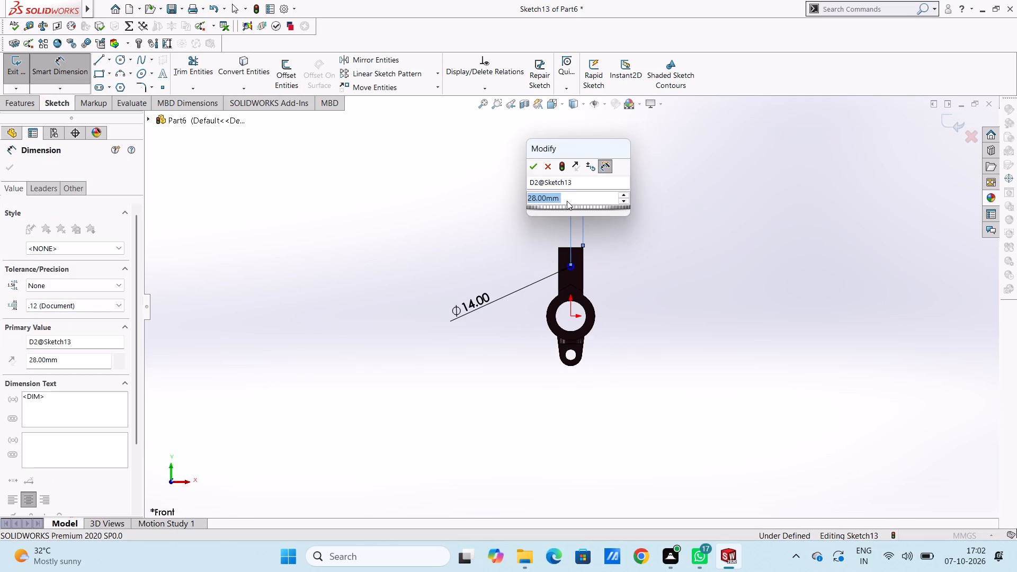
click(538, 168)
click(511, 189)
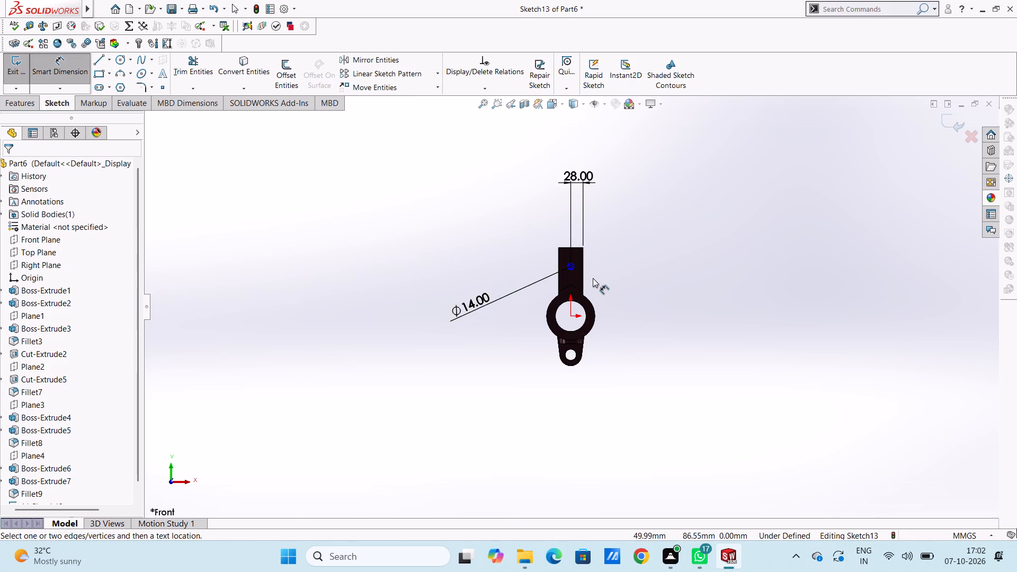
Dimension the circle's centre vertically from the origin and set the distance to 106 mm.
scroll(593, 278, down, 4)
scroll(488, 280, down, 4)
click(621, 250)
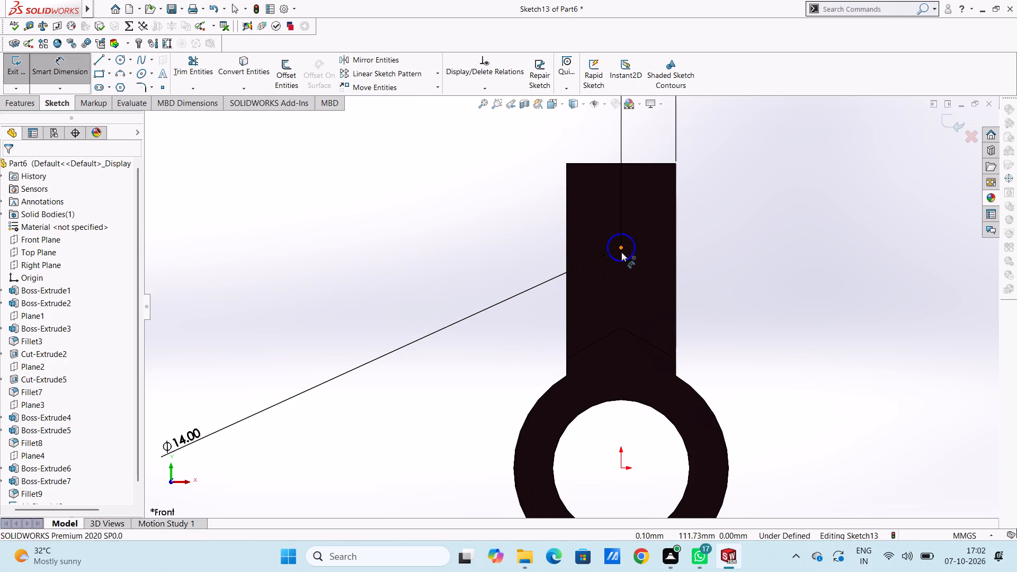
click(620, 470)
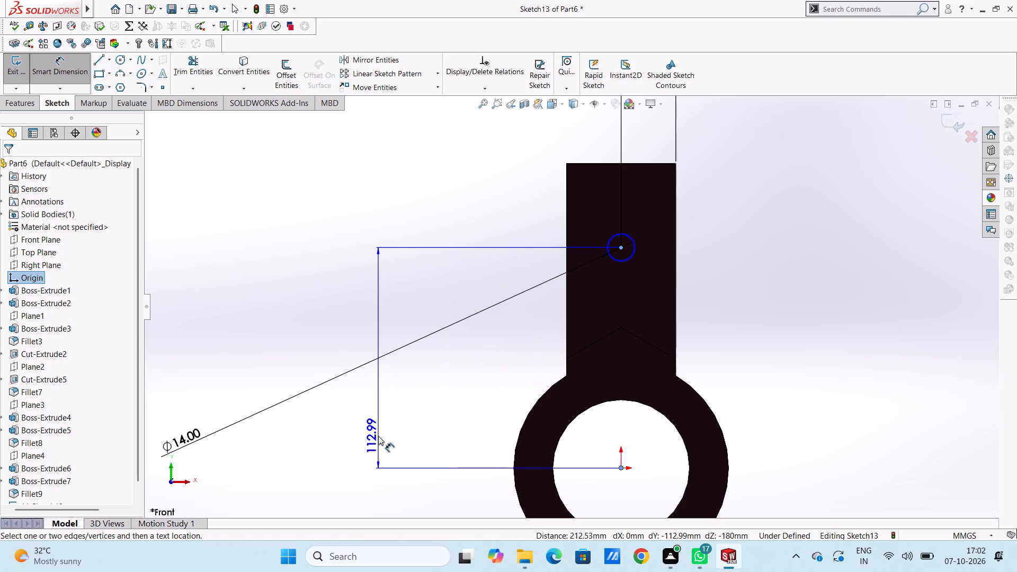
click(338, 407)
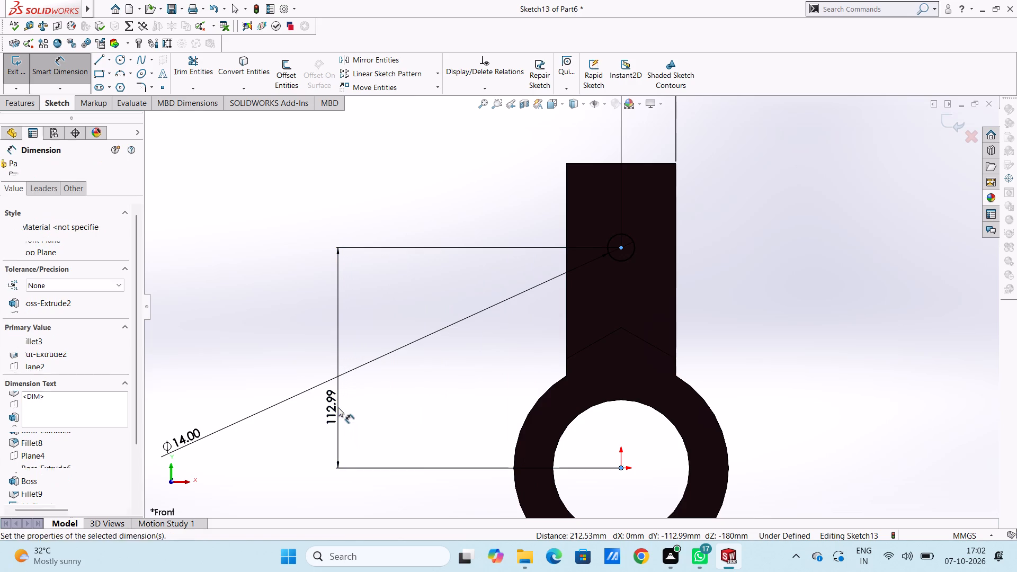
text(106)
key(Return)
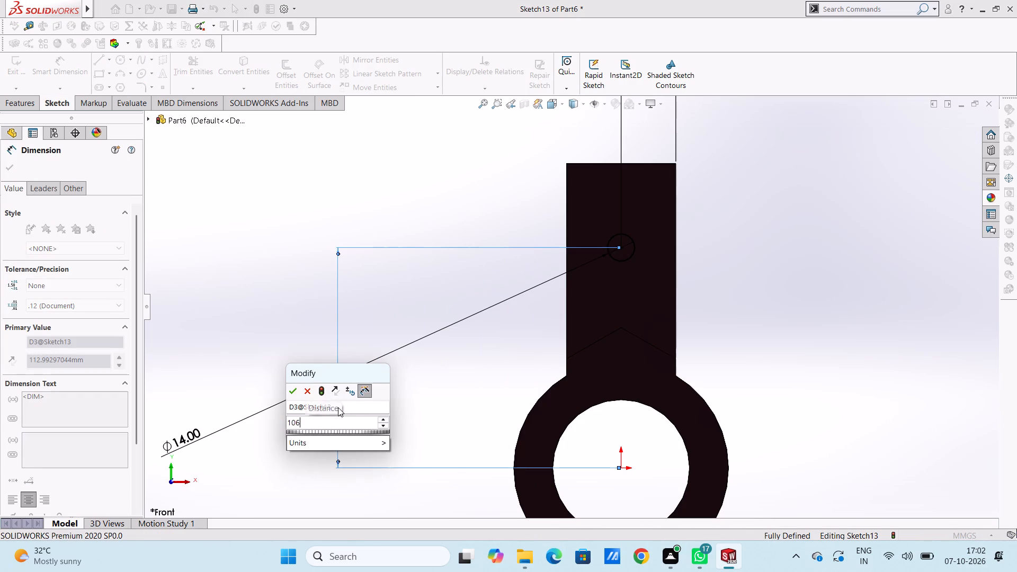
click(260, 350)
Cut-extrude the 14 mm circle with a blind depth of 200 mm through both arms.
scroll(260, 349, up, 3)
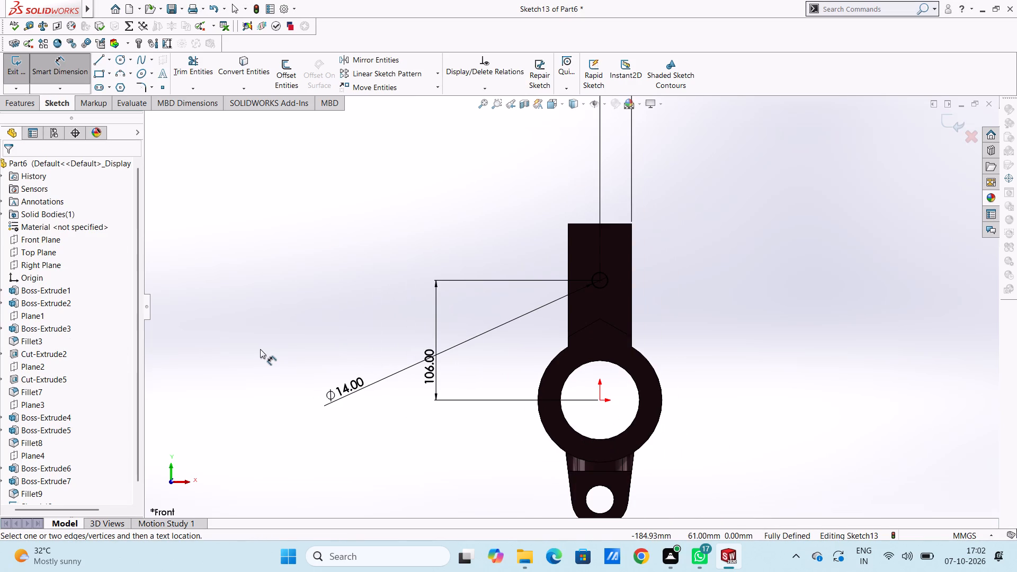
middle_drag(459, 256, 402, 308)
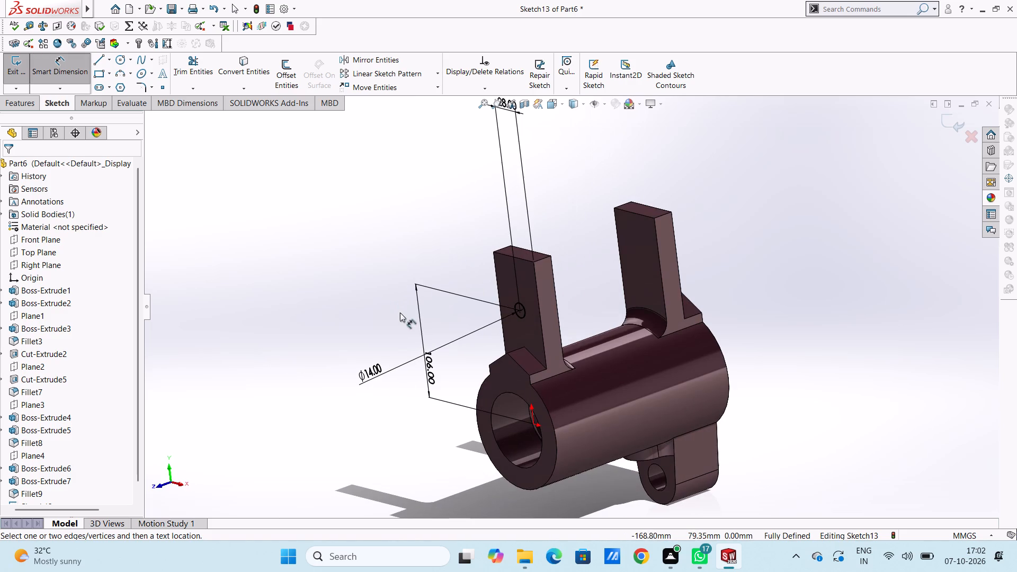
click(53, 76)
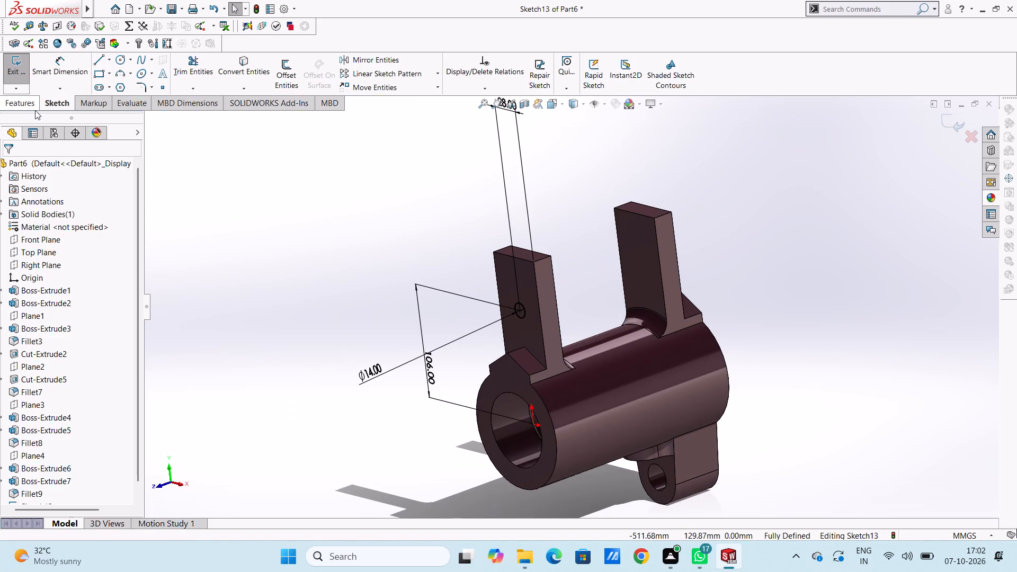
click(34, 109)
click(191, 75)
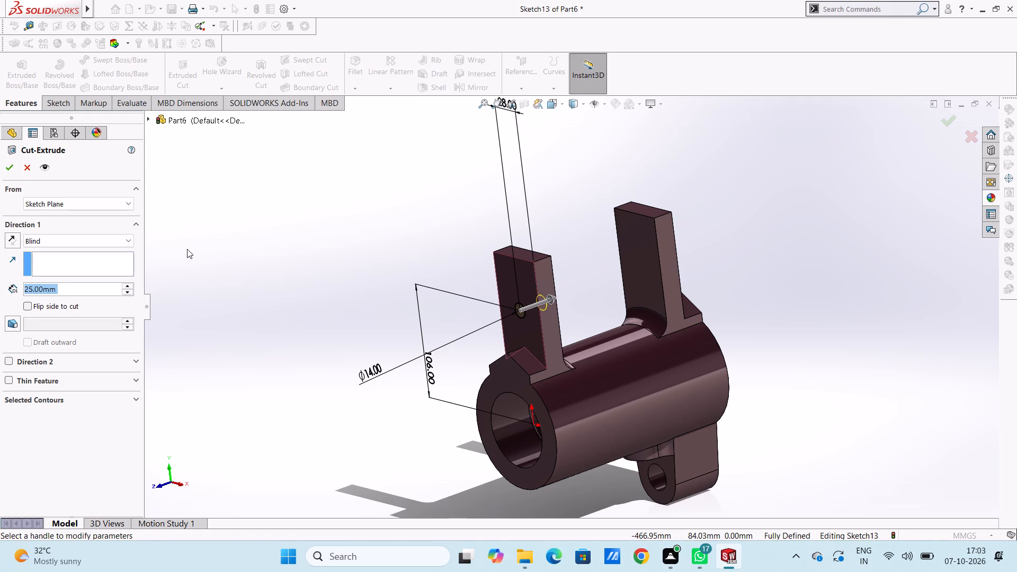
text(200)
key(Return)
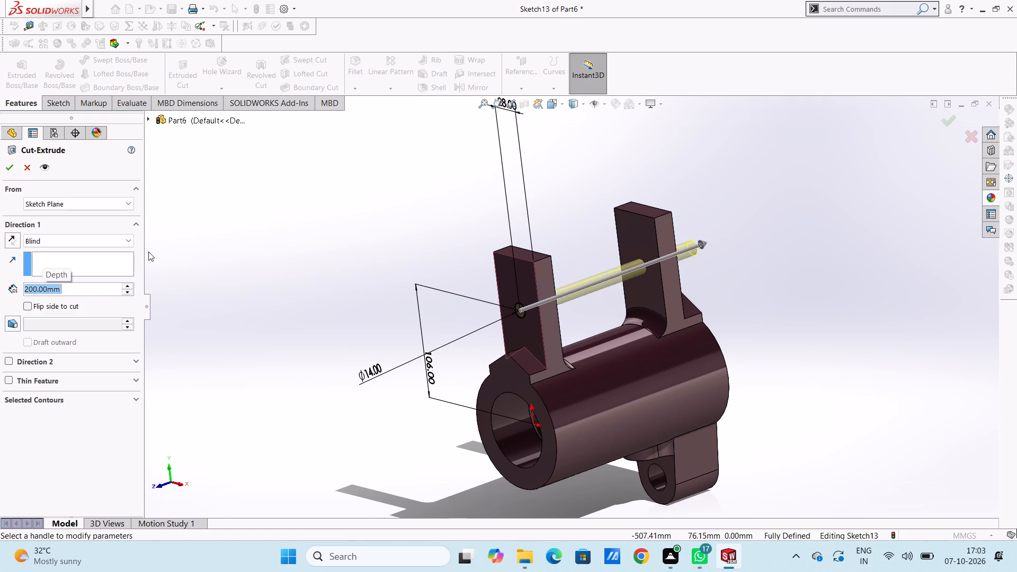
click(10, 169)
click(172, 190)
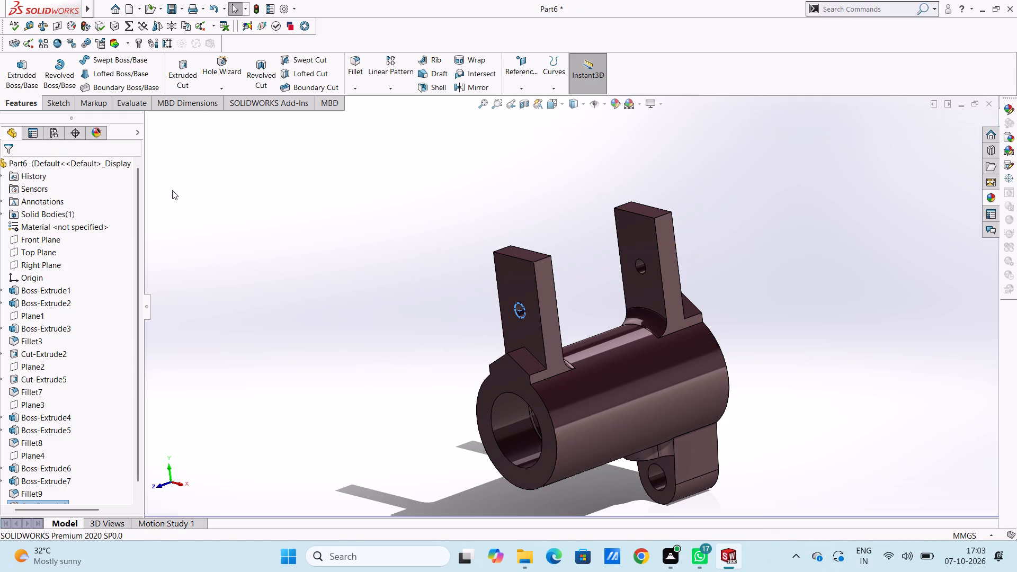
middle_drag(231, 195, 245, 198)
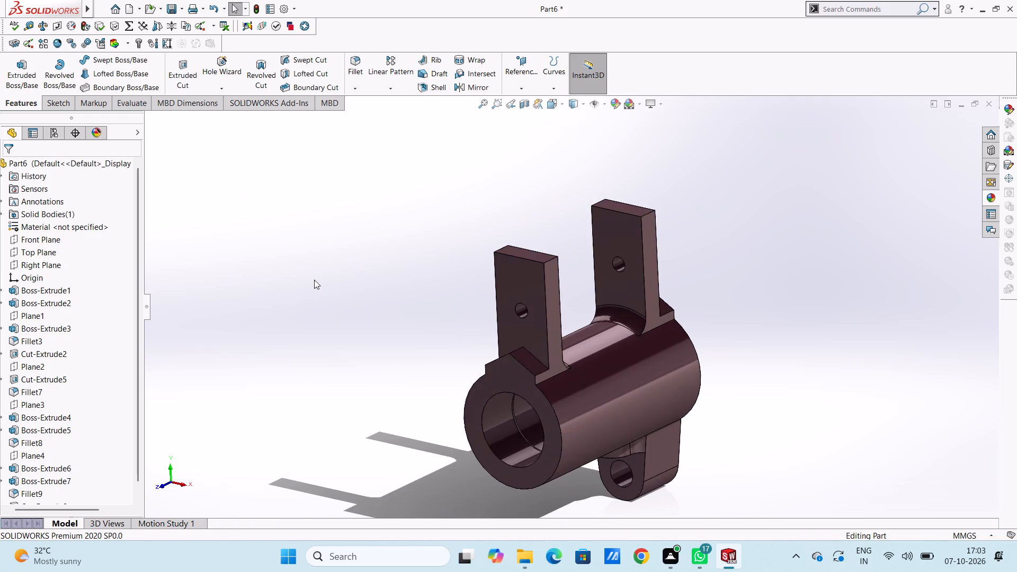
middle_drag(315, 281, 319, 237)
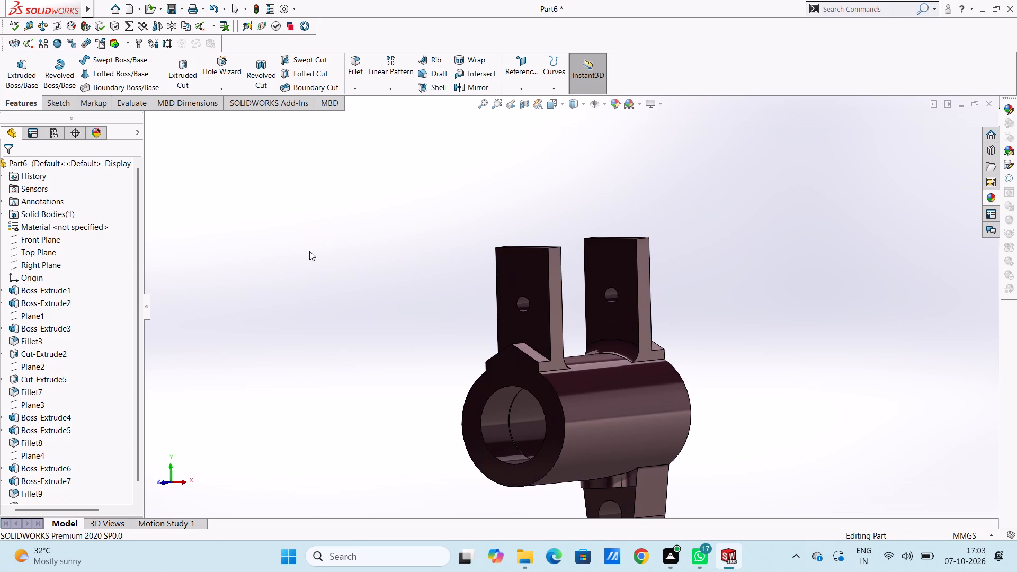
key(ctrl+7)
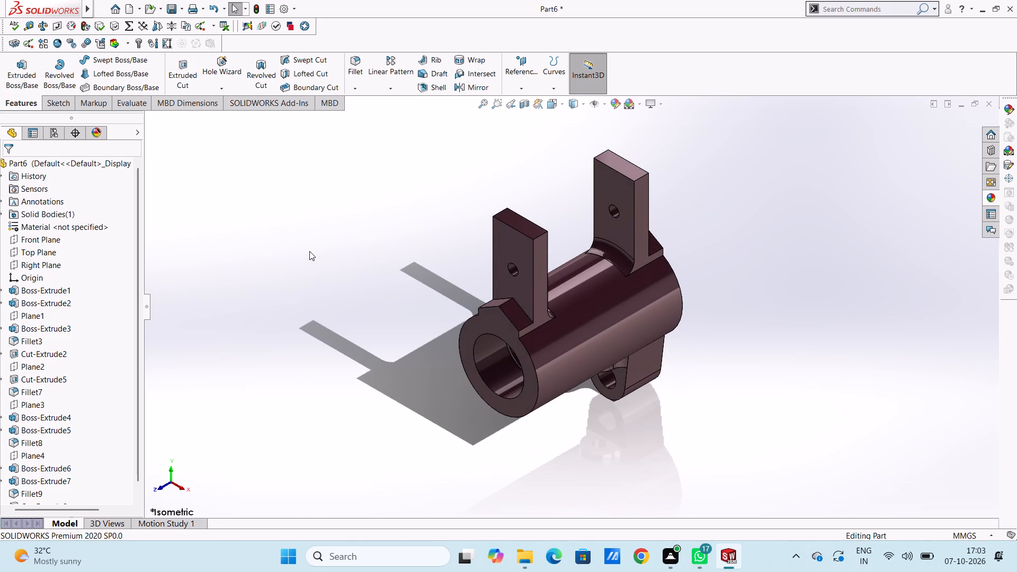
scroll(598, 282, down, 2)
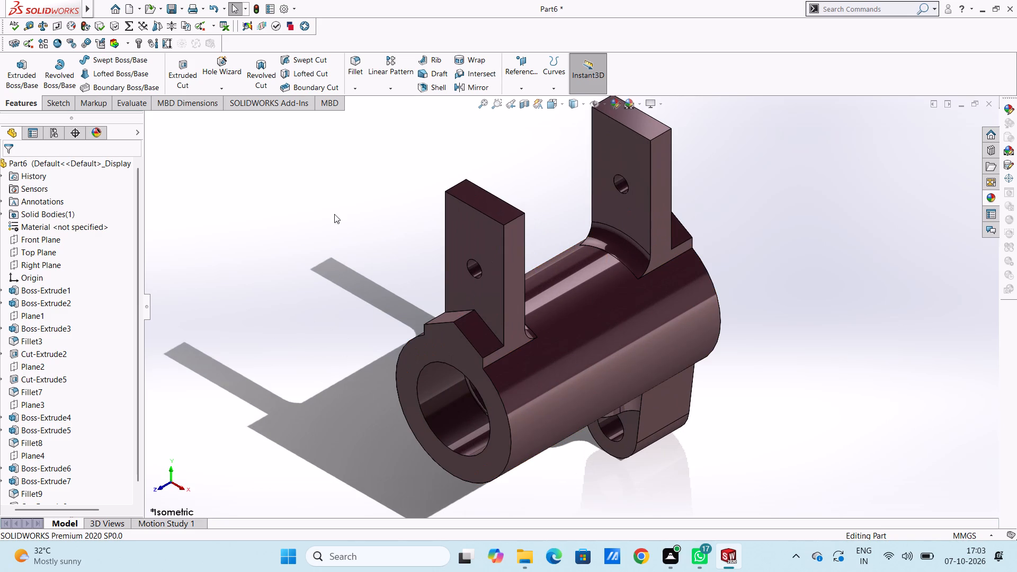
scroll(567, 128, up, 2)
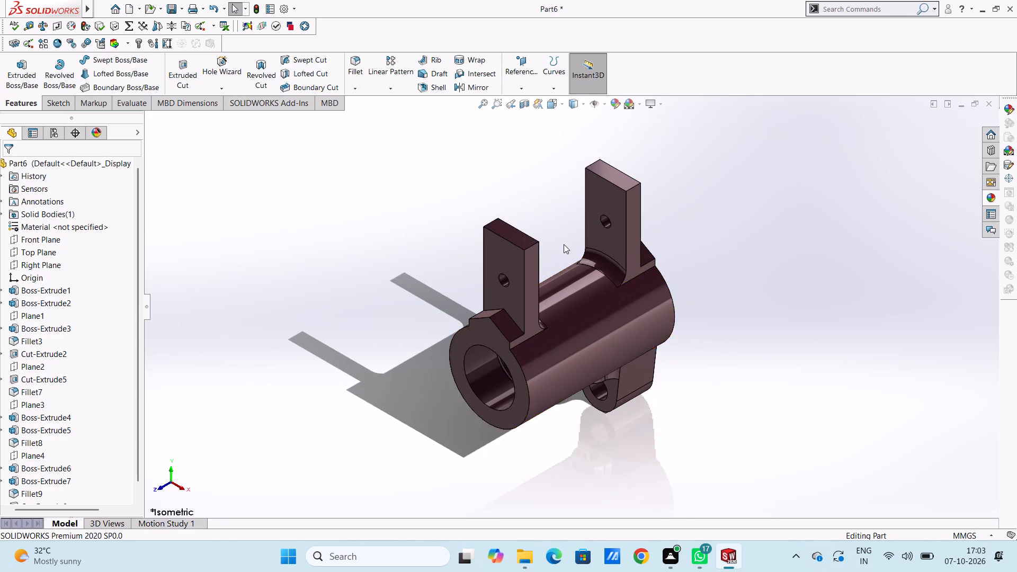
Apply the chromium plate metal appearance to the cut feature that forms the holes in both arms.
scroll(564, 244, down, 1)
click(613, 103)
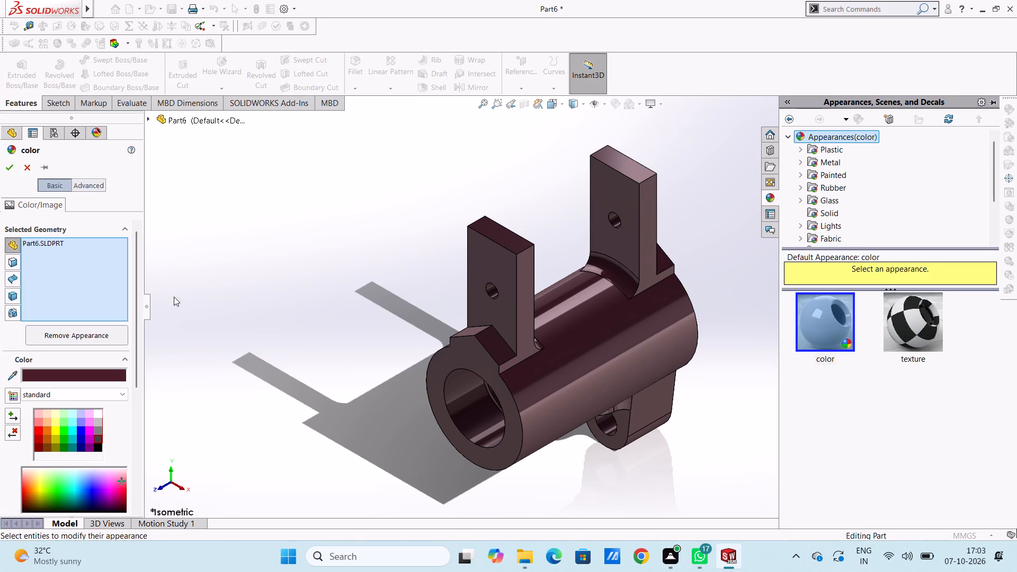
click(28, 168)
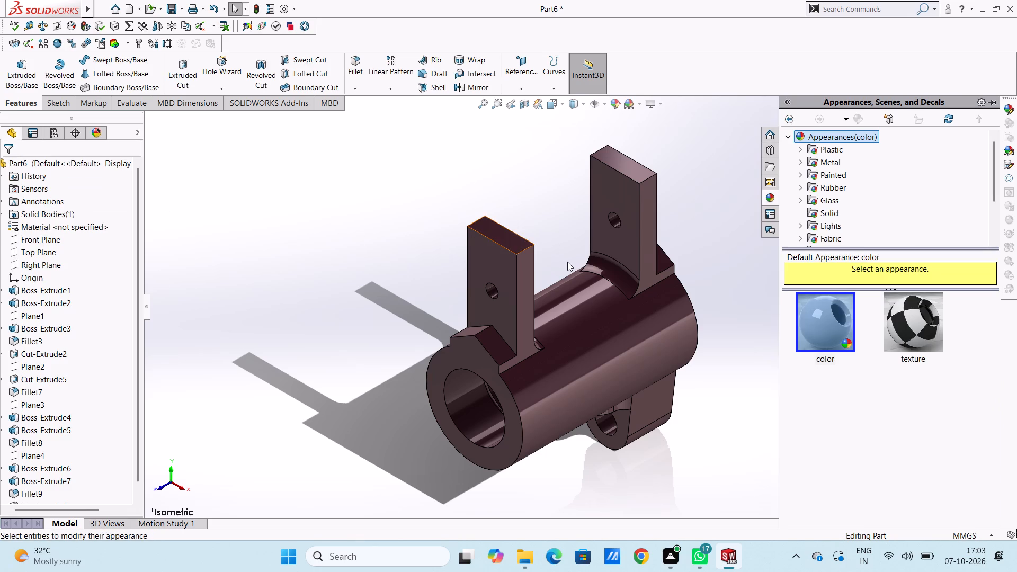
scroll(567, 262, down, 3)
click(829, 167)
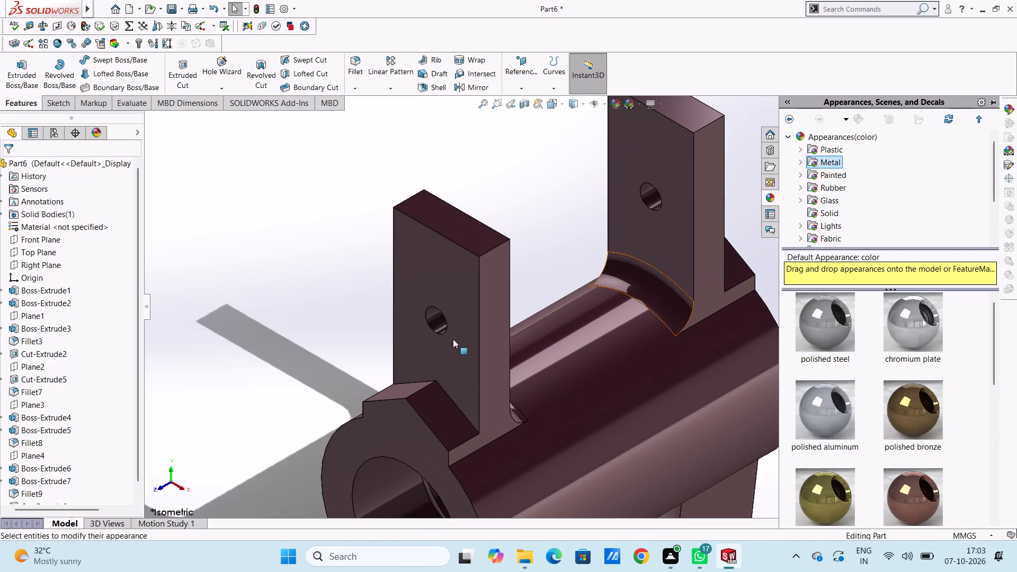
scroll(421, 333, down, 3)
drag(916, 310, 718, 351)
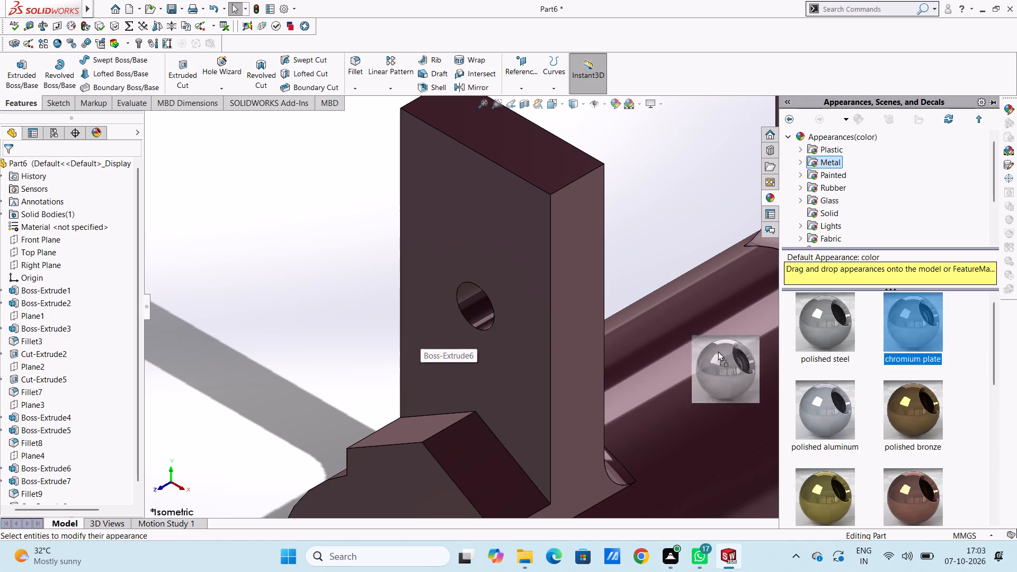
drag(718, 351, 474, 299)
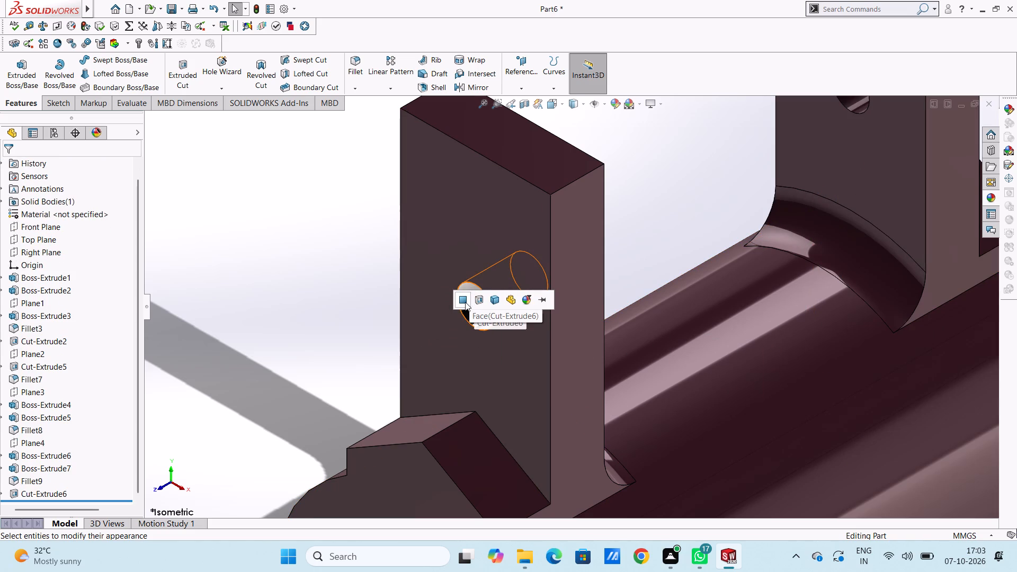
click(475, 305)
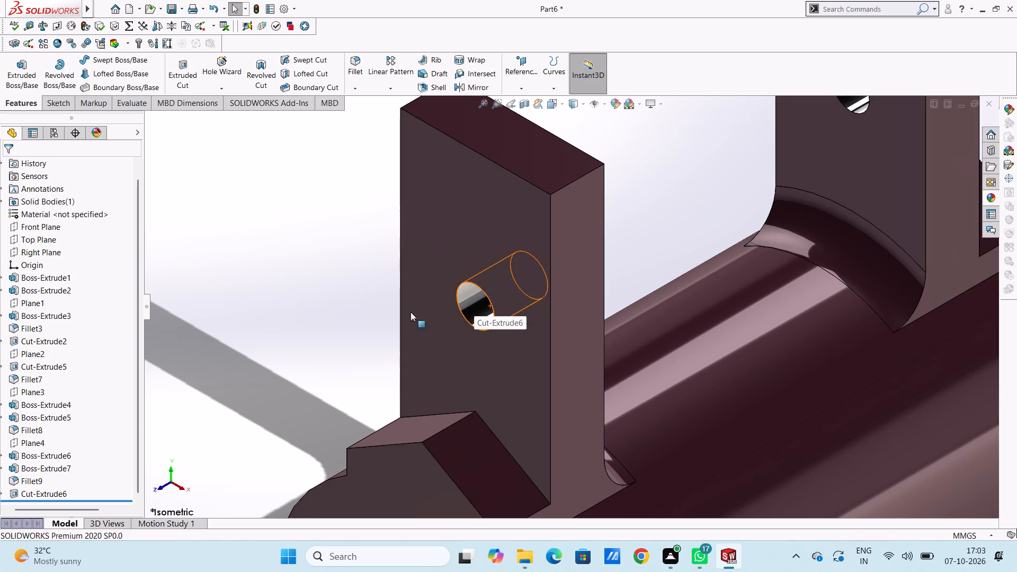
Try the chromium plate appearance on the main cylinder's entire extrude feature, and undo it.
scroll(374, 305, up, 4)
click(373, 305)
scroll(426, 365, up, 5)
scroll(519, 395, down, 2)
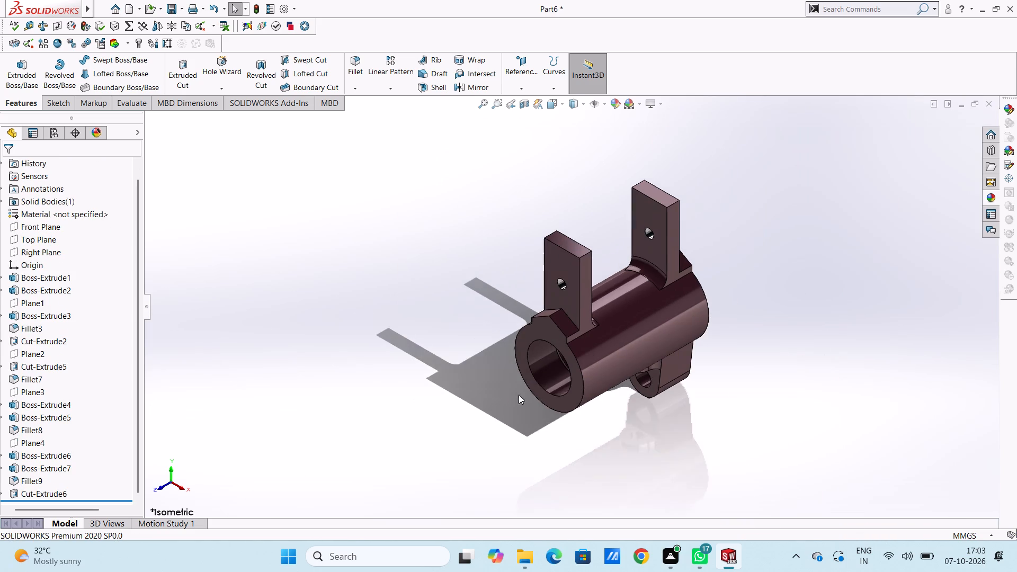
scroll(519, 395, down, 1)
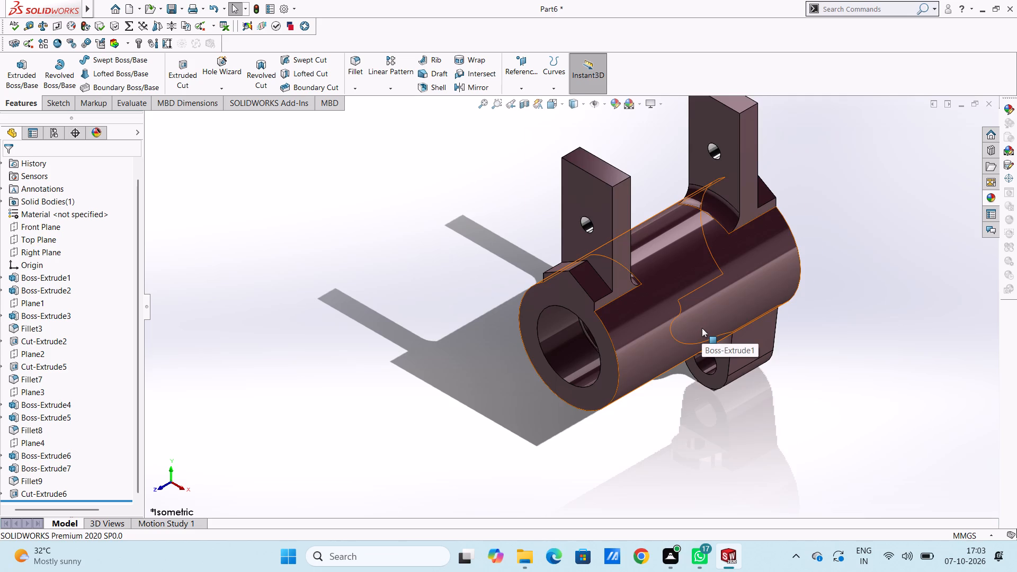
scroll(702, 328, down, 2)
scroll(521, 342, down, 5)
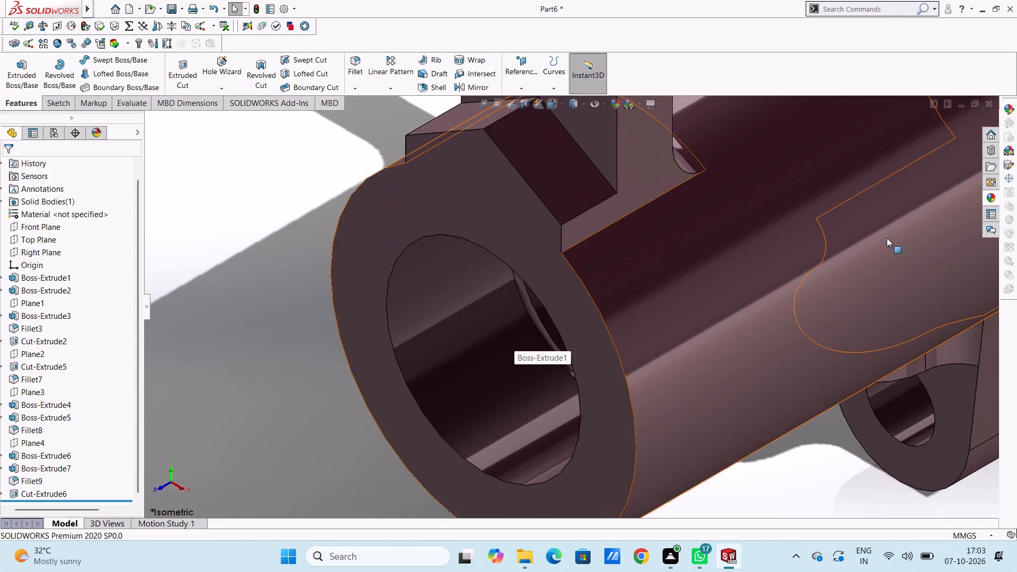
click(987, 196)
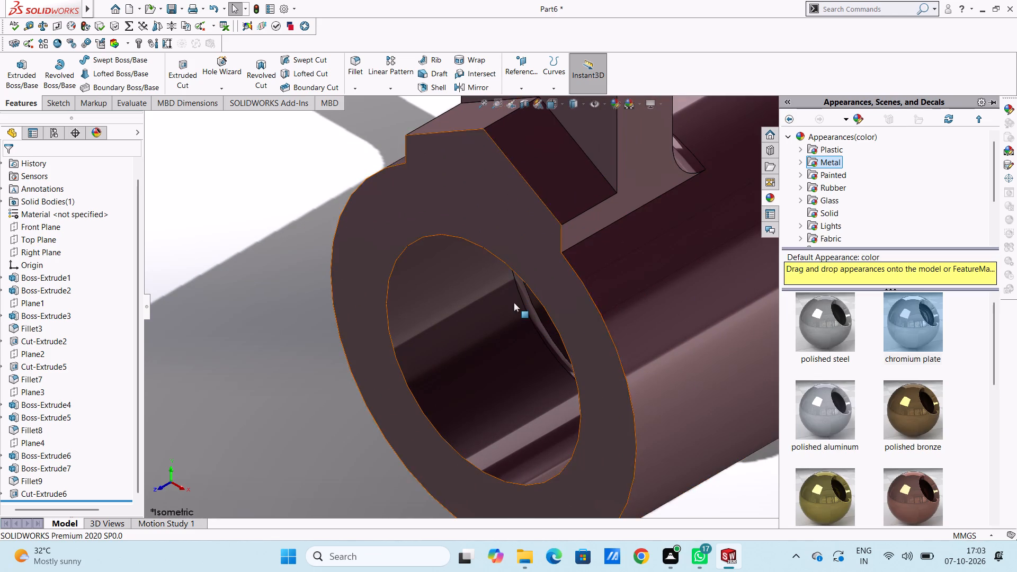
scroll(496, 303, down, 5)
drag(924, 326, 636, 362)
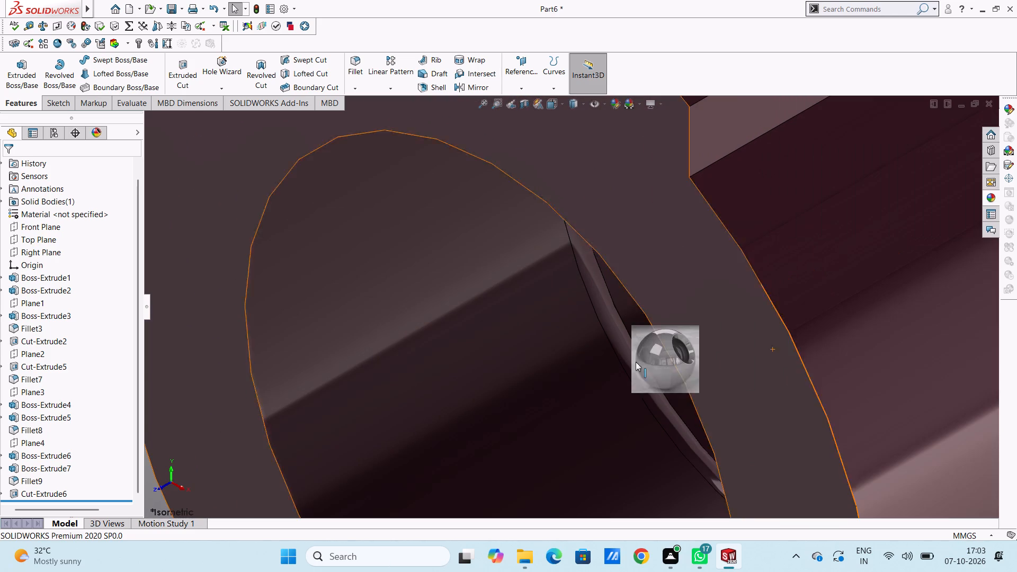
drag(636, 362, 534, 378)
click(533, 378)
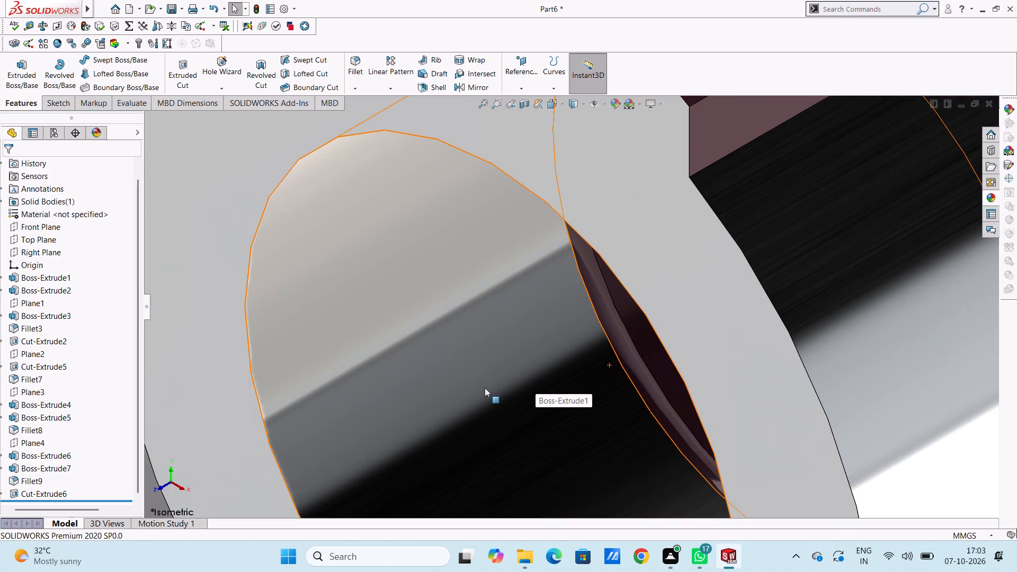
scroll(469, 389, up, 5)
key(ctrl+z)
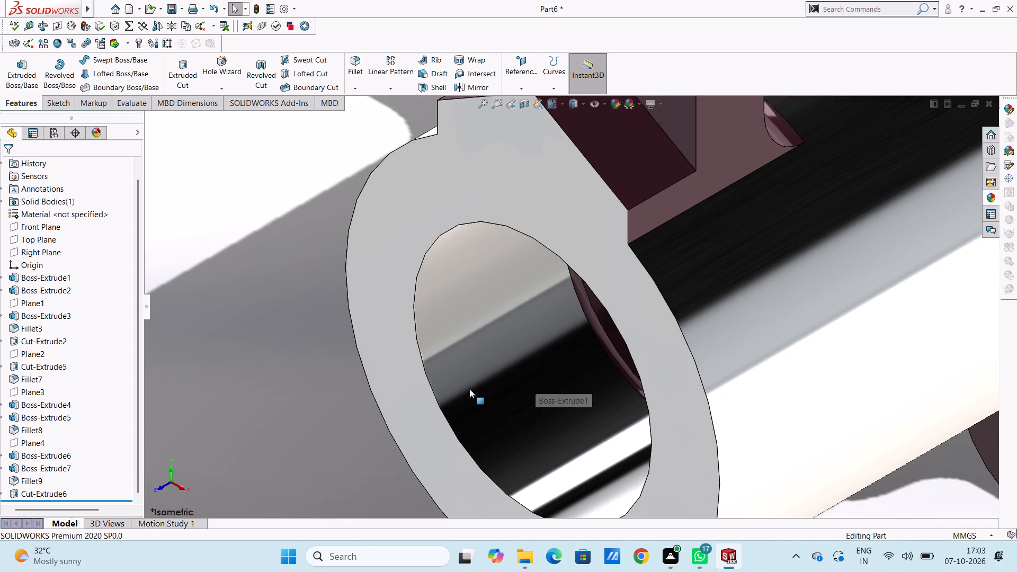
Apply the chromium plate appearance to only the bore face at the front end of the main cylinder.
scroll(519, 421, down, 2)
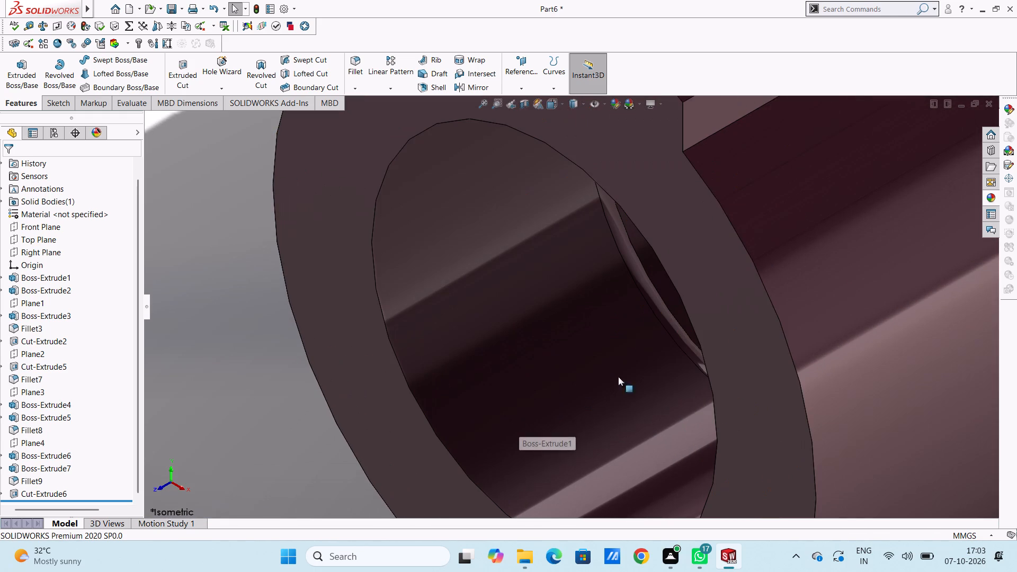
click(986, 196)
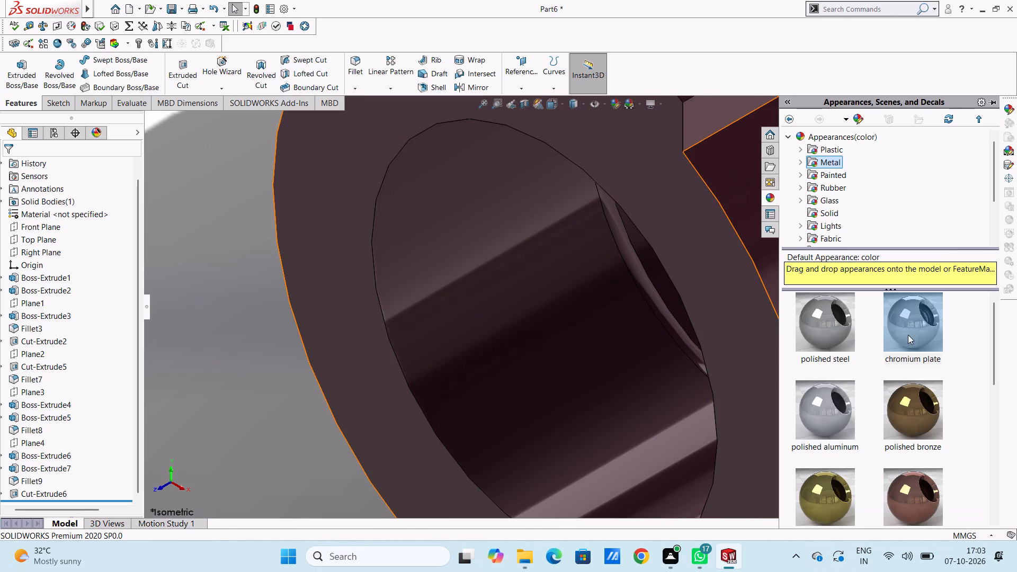
drag(908, 334, 565, 379)
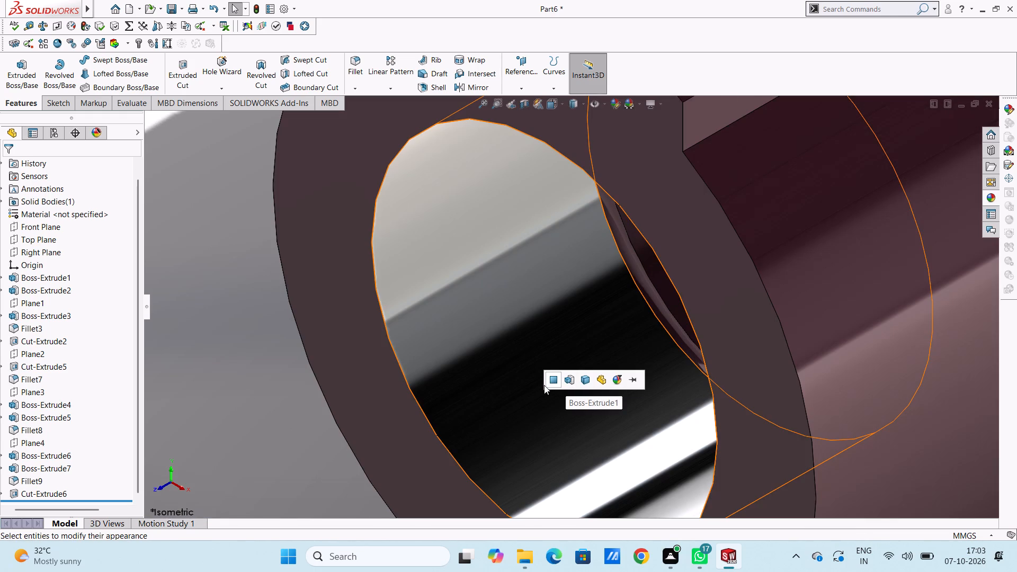
click(548, 381)
scroll(542, 387, up, 10)
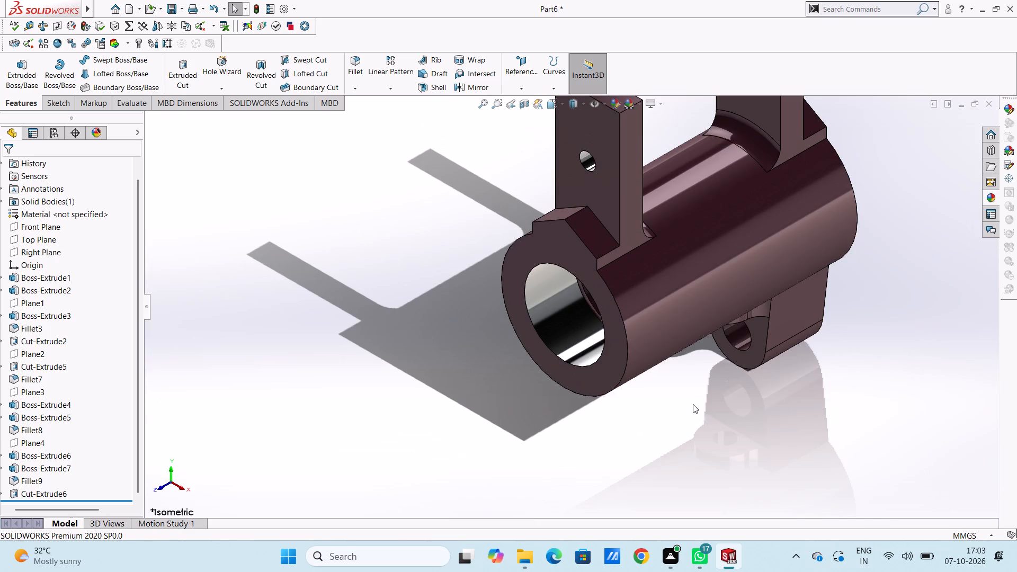
Apply the chromium plate appearance to the inner face of the hole through the lower lug.
middle_drag(693, 404, 685, 324)
scroll(768, 463, down, 5)
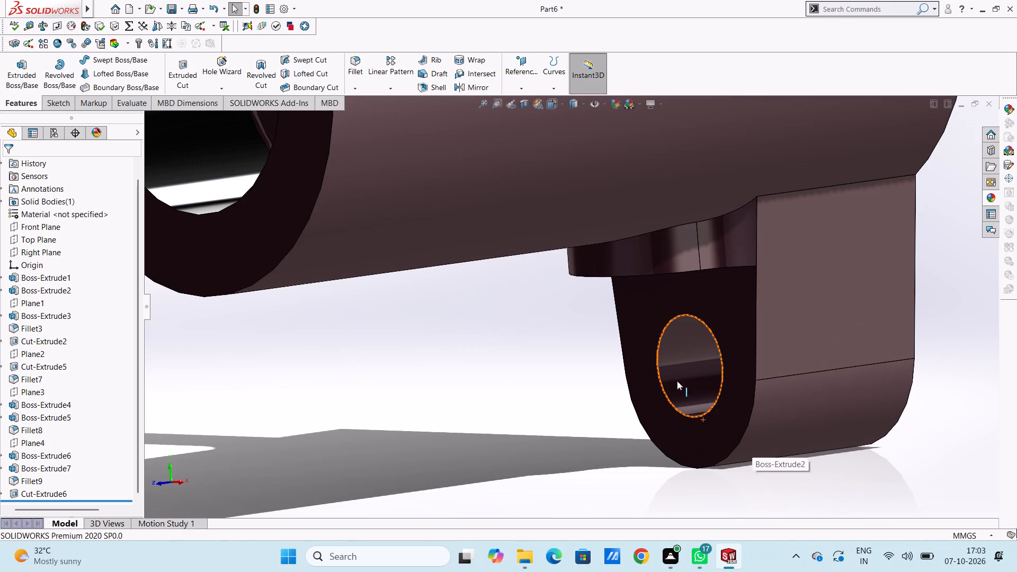
middle_drag(681, 386, 695, 412)
scroll(702, 378, down, 4)
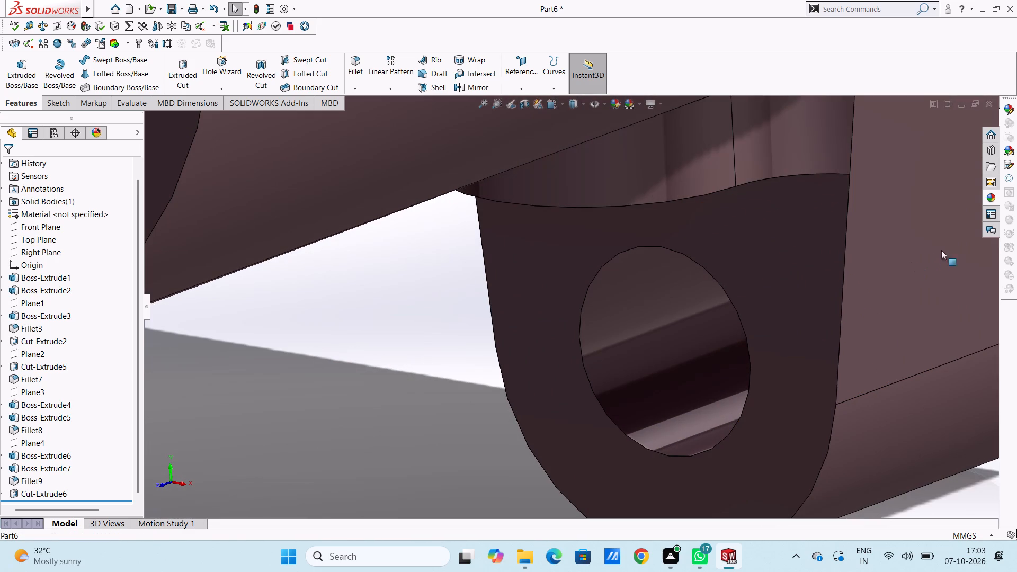
click(989, 196)
drag(905, 328, 730, 388)
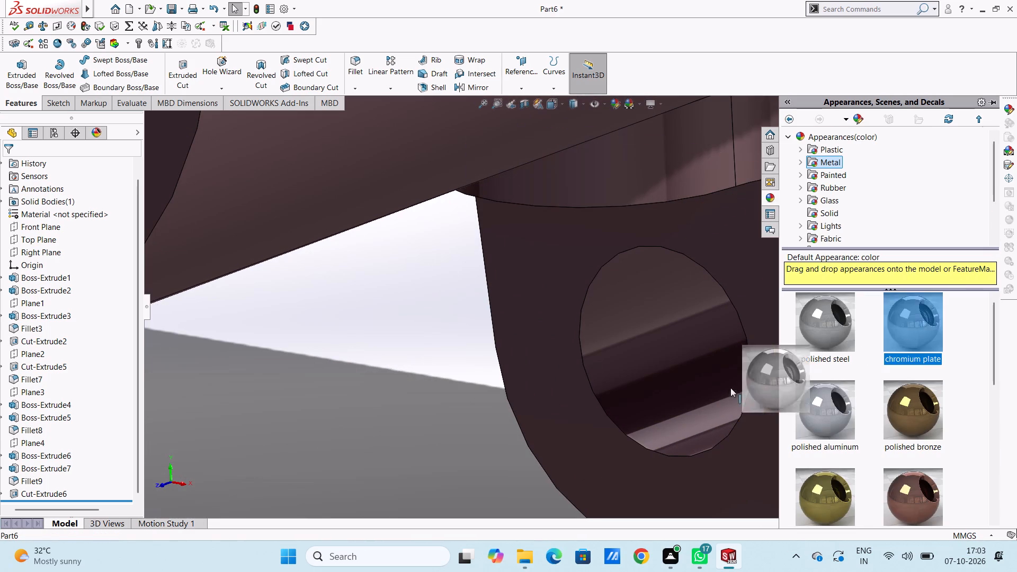
drag(730, 388, 673, 391)
click(673, 391)
scroll(561, 441, up, 5)
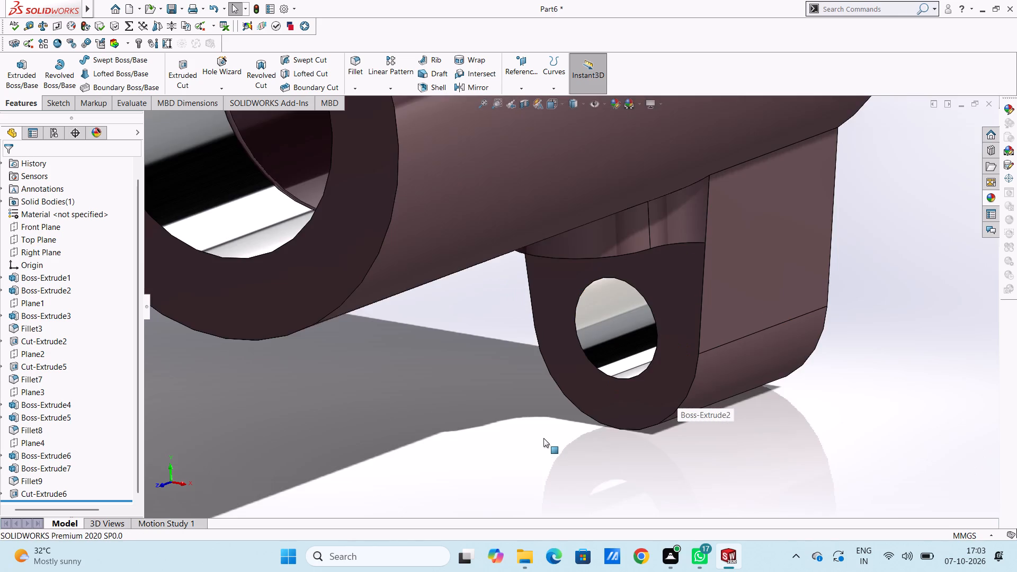
scroll(541, 436, up, 2)
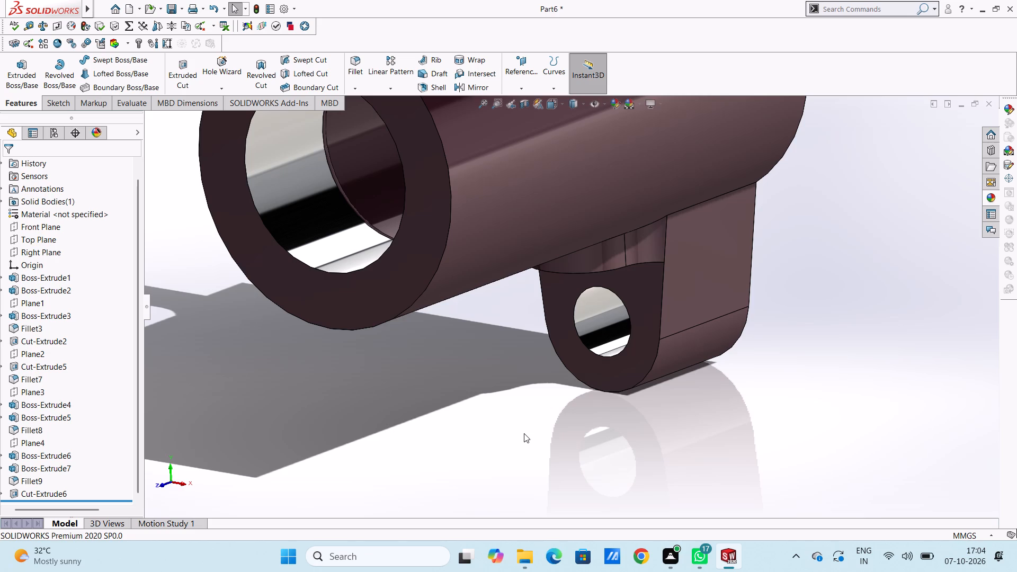
Apply the chromium plate appearance to the inner cut surface deeper inside the main cylinder's bore, beyond the front bore face.
scroll(524, 433, up, 1)
middle_drag(391, 218, 426, 243)
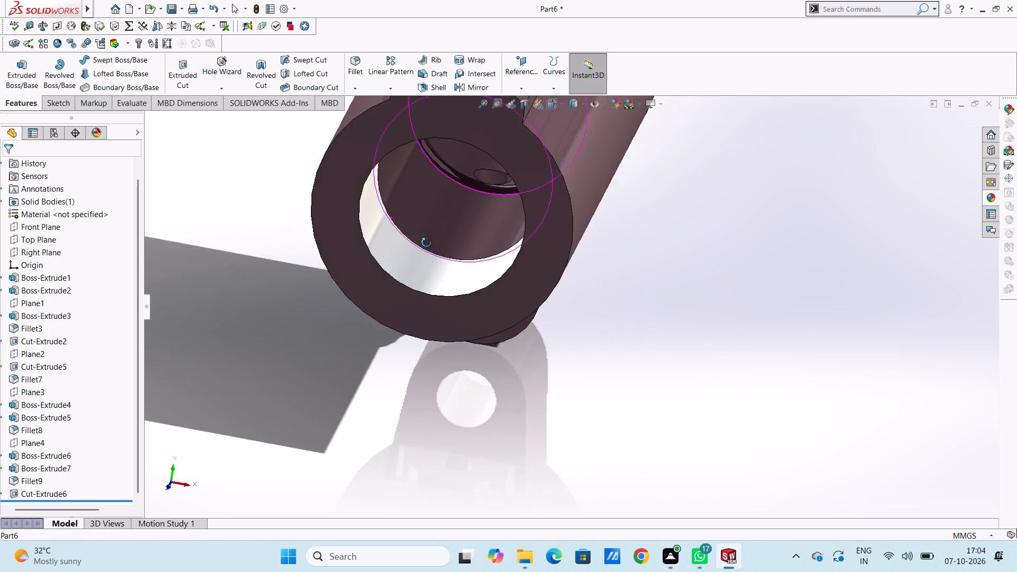
middle_drag(426, 243, 418, 254)
scroll(418, 215, down, 5)
middle_drag(490, 236, 476, 236)
scroll(443, 224, down, 3)
scroll(445, 224, up, 4)
scroll(449, 225, down, 2)
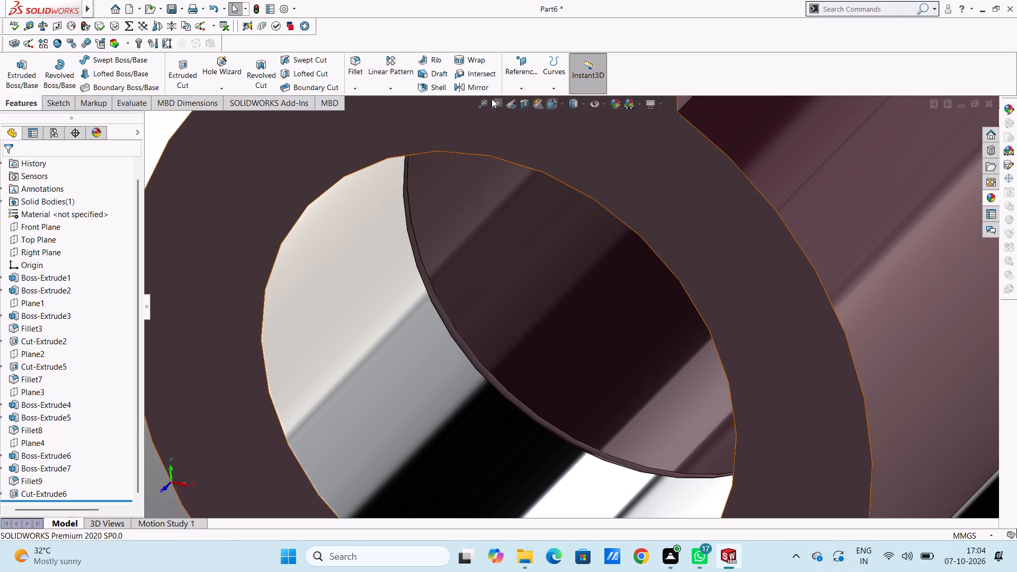
click(986, 198)
drag(912, 325, 532, 353)
click(532, 354)
scroll(531, 356, up, 5)
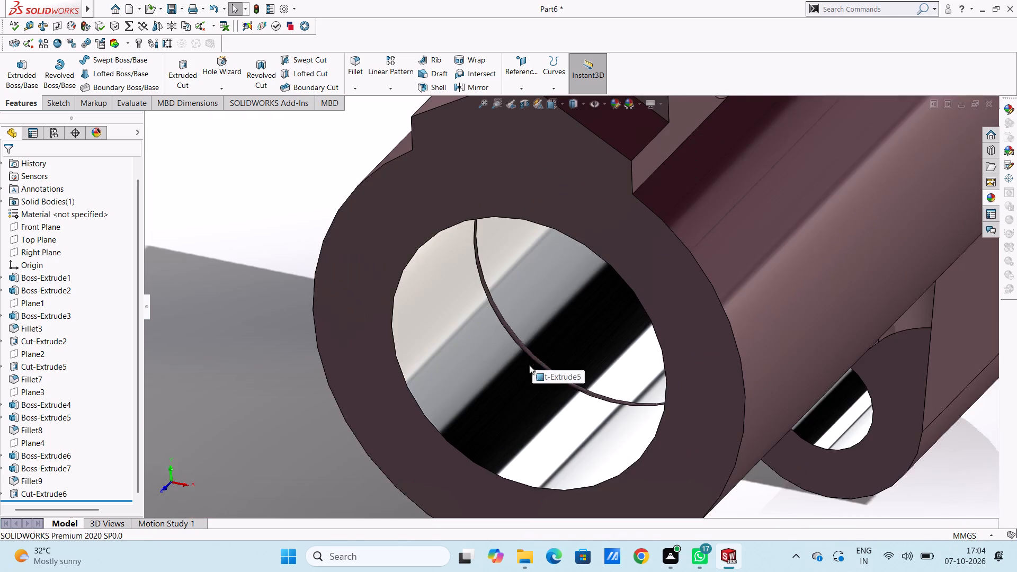
scroll(527, 371, up, 5)
Apply the chromium plate appearance to the bore face at the cylinder's rear end, on the lug side.
middle_drag(511, 421, 536, 342)
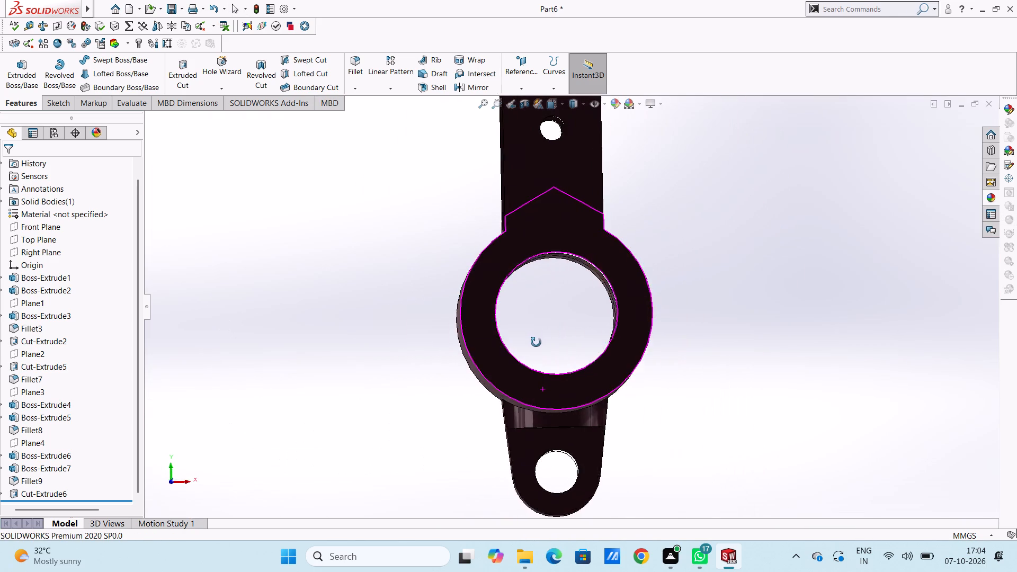
middle_drag(536, 342, 468, 346)
scroll(468, 346, up, 4)
middle_drag(774, 293, 662, 333)
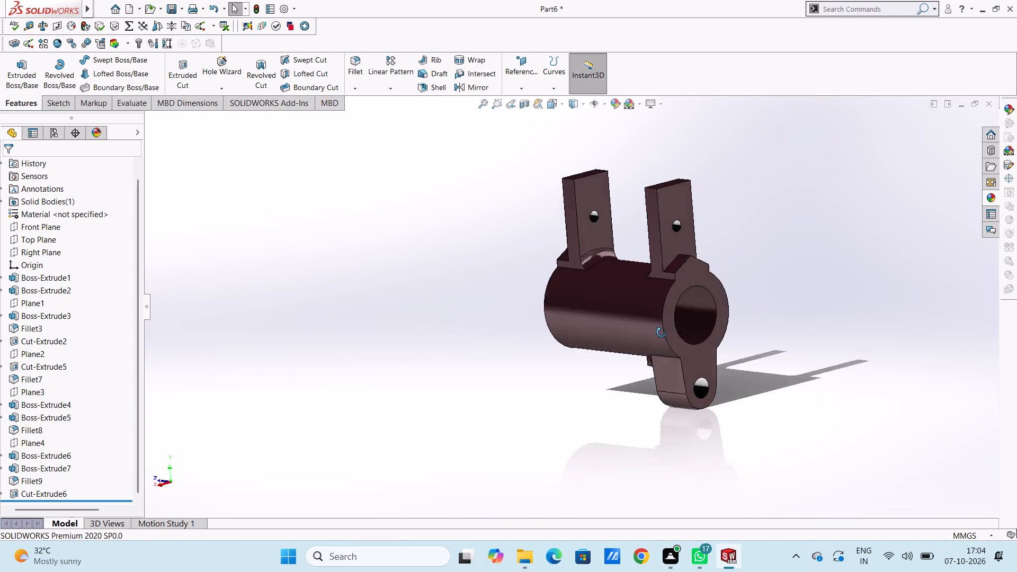
middle_drag(662, 333, 570, 381)
scroll(573, 361, down, 4)
middle_drag(685, 320, 717, 333)
scroll(578, 248, down, 4)
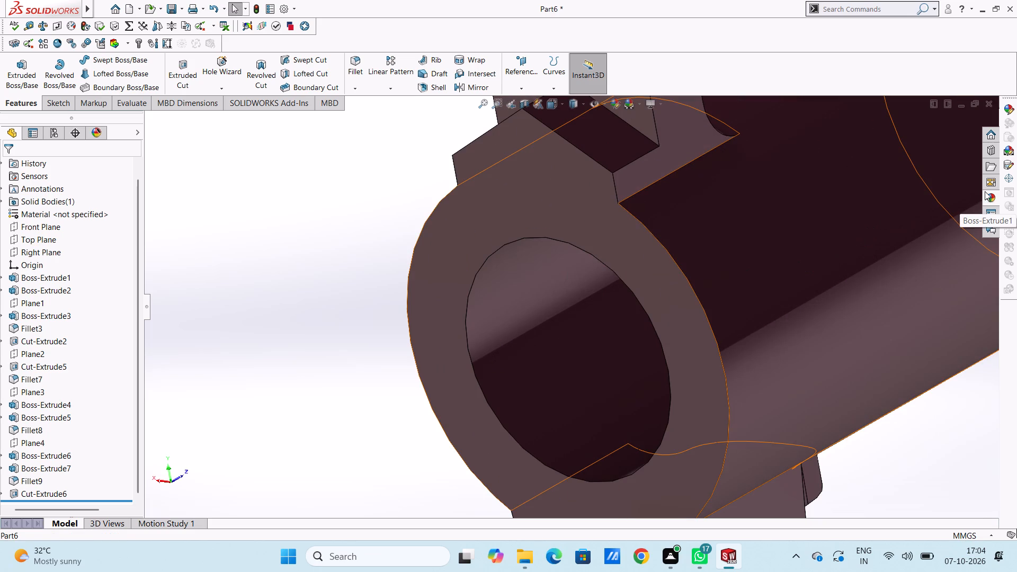
click(988, 196)
drag(920, 316, 698, 388)
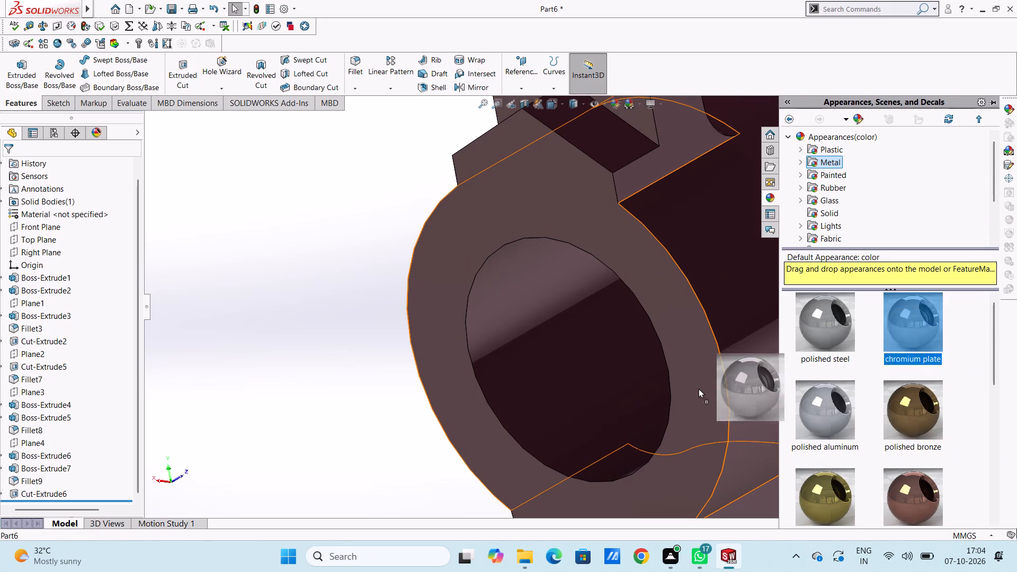
drag(698, 388, 587, 394)
click(585, 394)
scroll(462, 435, up, 5)
Apply the chromium plate appearance to the hole face of the small rounded boss beneath the cylinder, beside the lug.
middle_drag(454, 420, 454, 420)
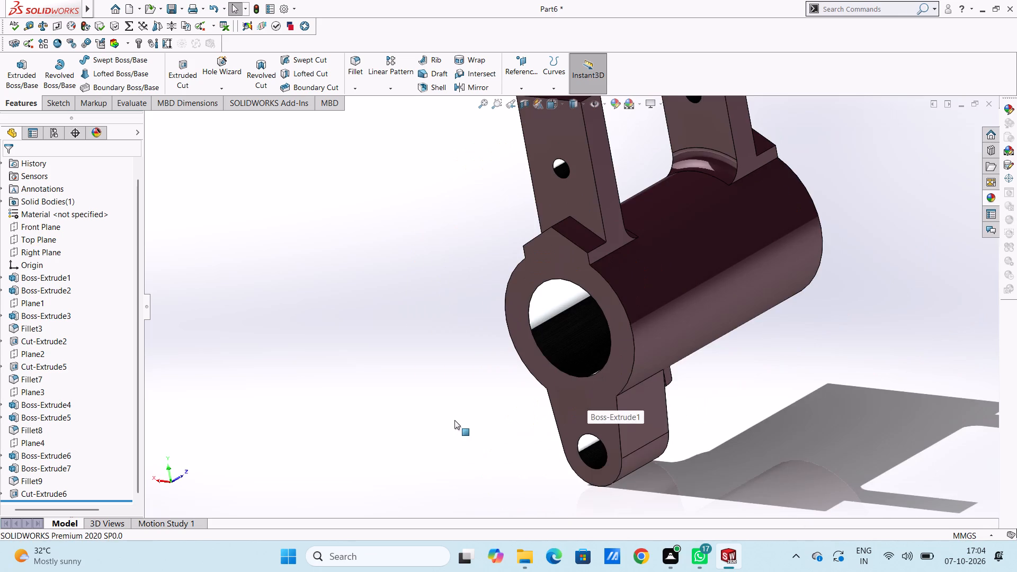
middle_drag(454, 420, 505, 390)
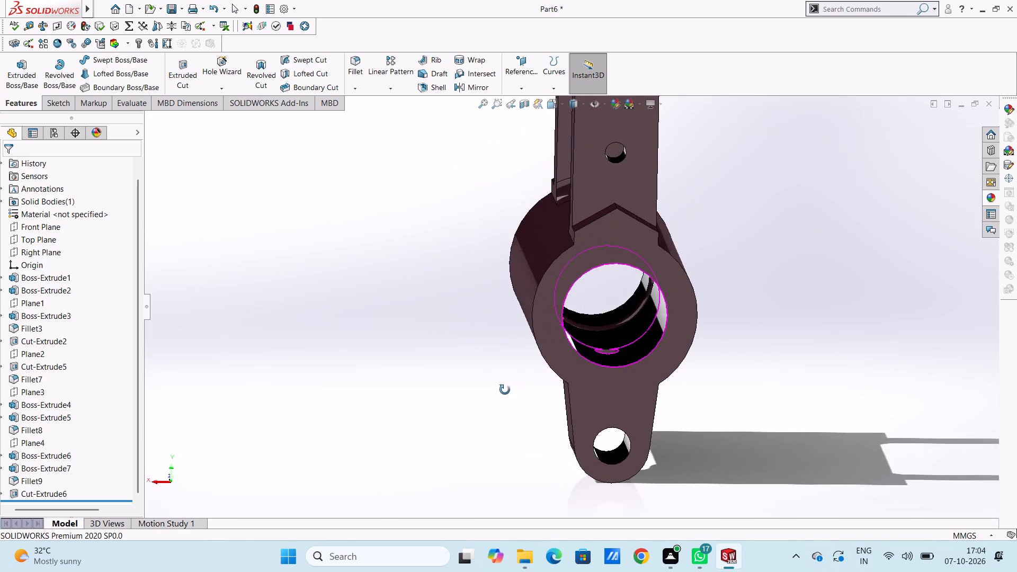
middle_drag(505, 390, 622, 300)
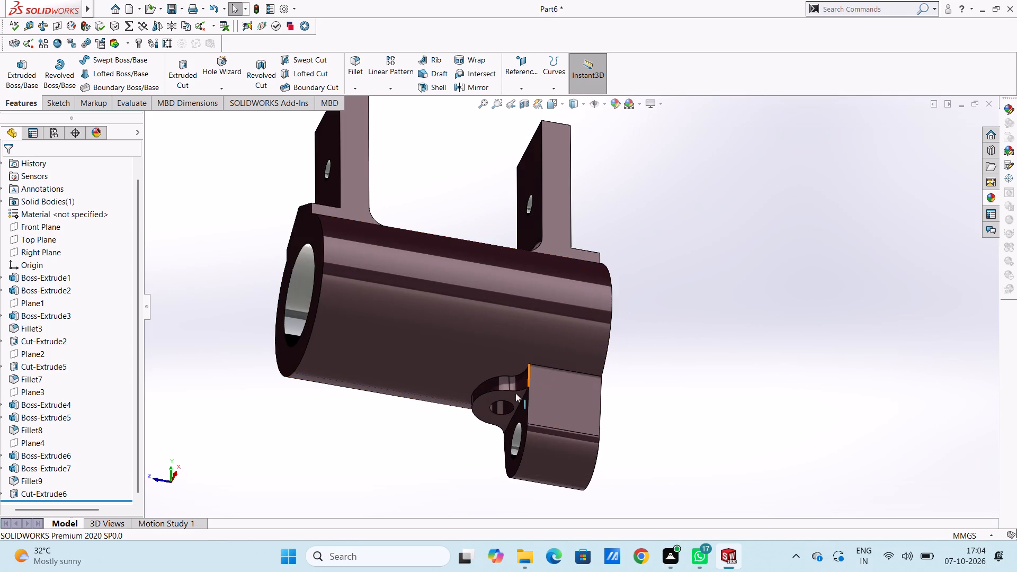
middle_drag(466, 442, 471, 395)
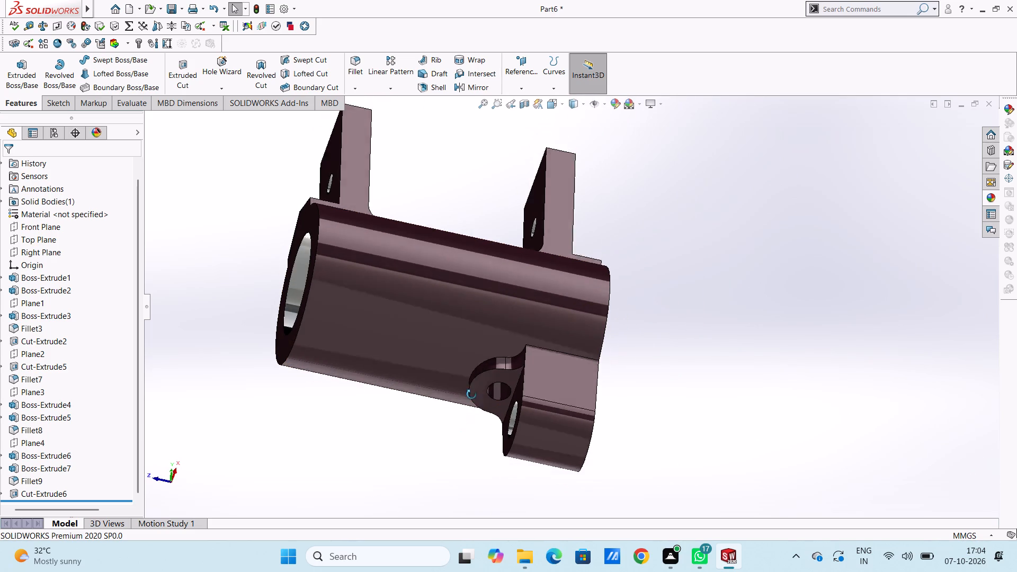
middle_drag(471, 395, 470, 371)
middle_drag(717, 410, 715, 386)
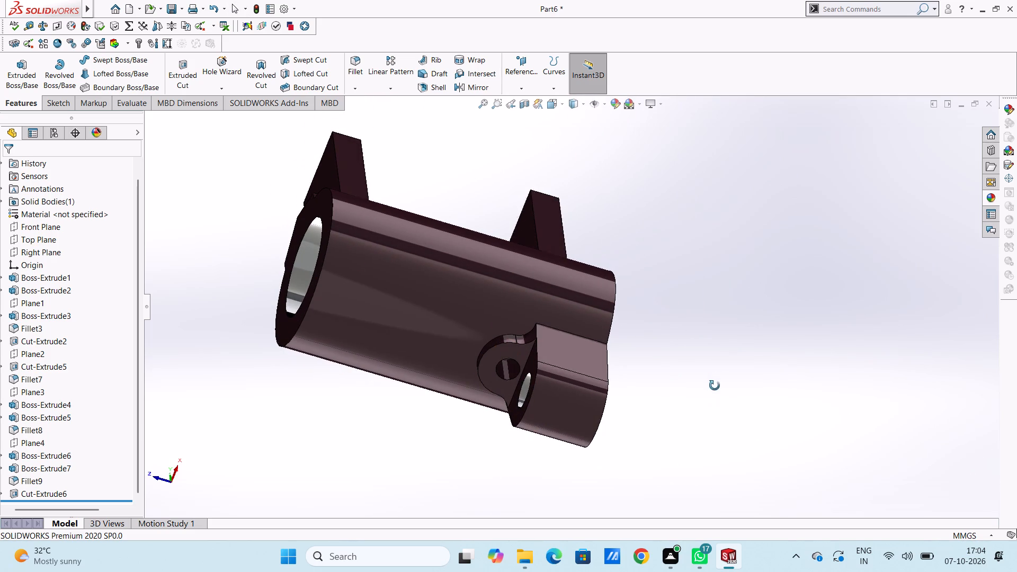
middle_drag(715, 386, 731, 367)
scroll(527, 318, down, 5)
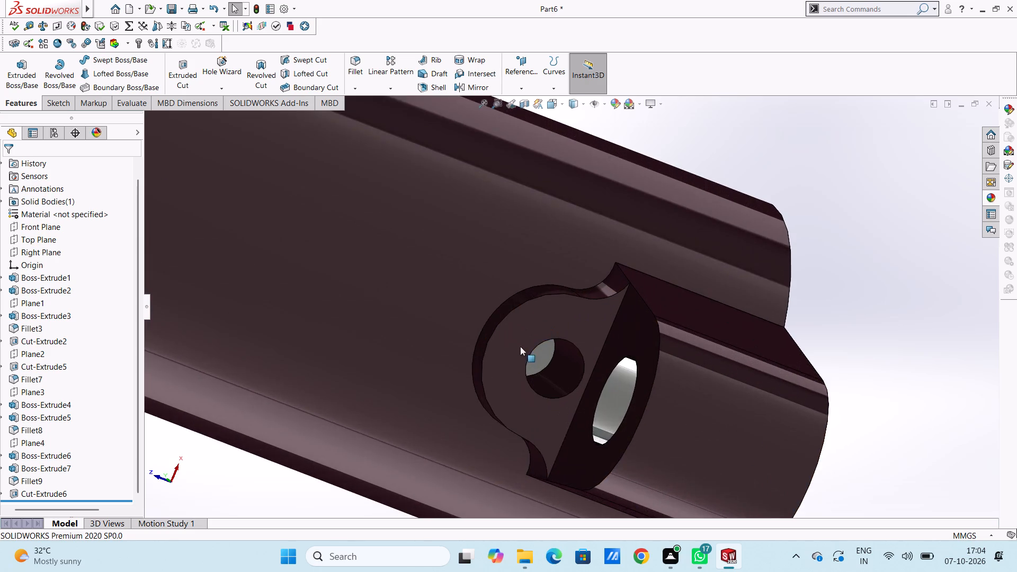
scroll(521, 347, down, 4)
click(984, 194)
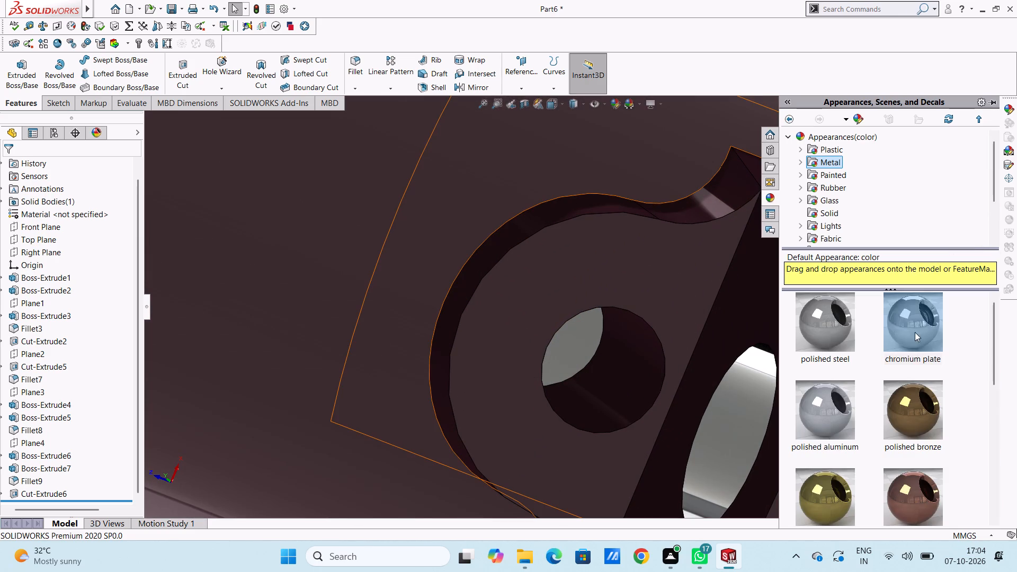
drag(927, 308, 637, 359)
click(635, 359)
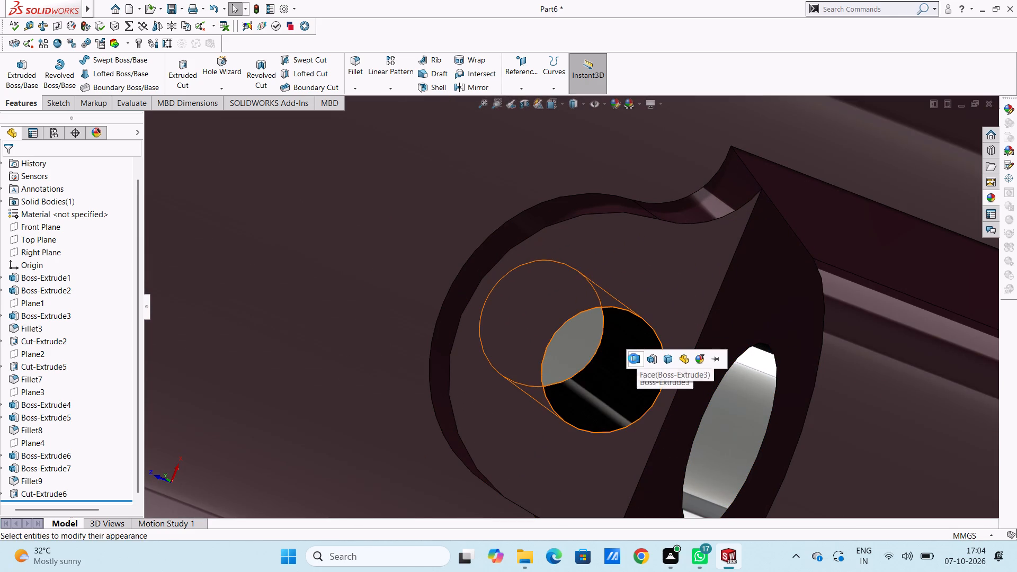
Examine the whole part from several sides to check the chromium plate finish on its bore and holes.
scroll(628, 368, up, 11)
middle_drag(729, 267, 681, 414)
scroll(701, 377, up, 4)
middle_drag(685, 320, 688, 401)
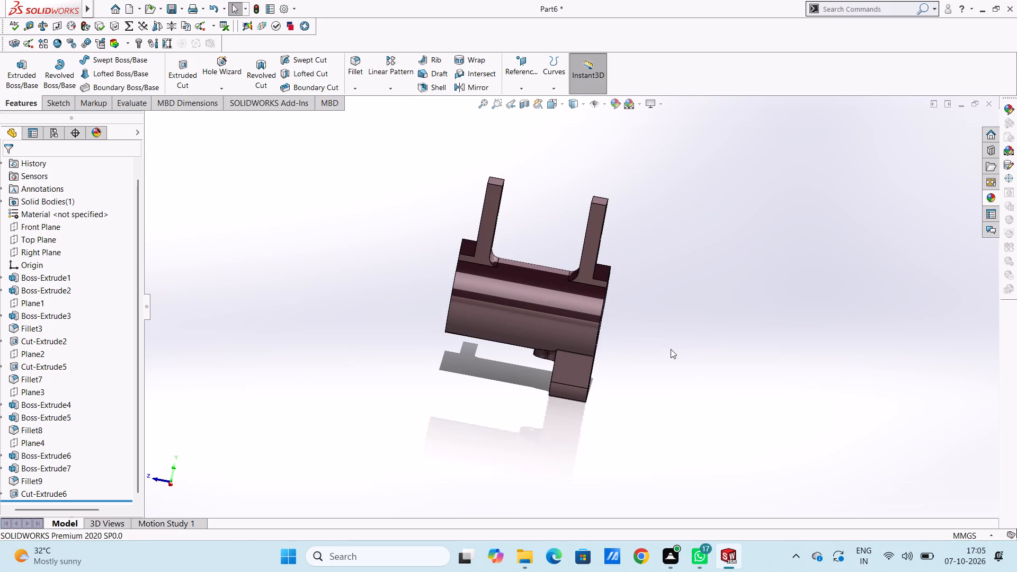
middle_drag(692, 306, 646, 292)
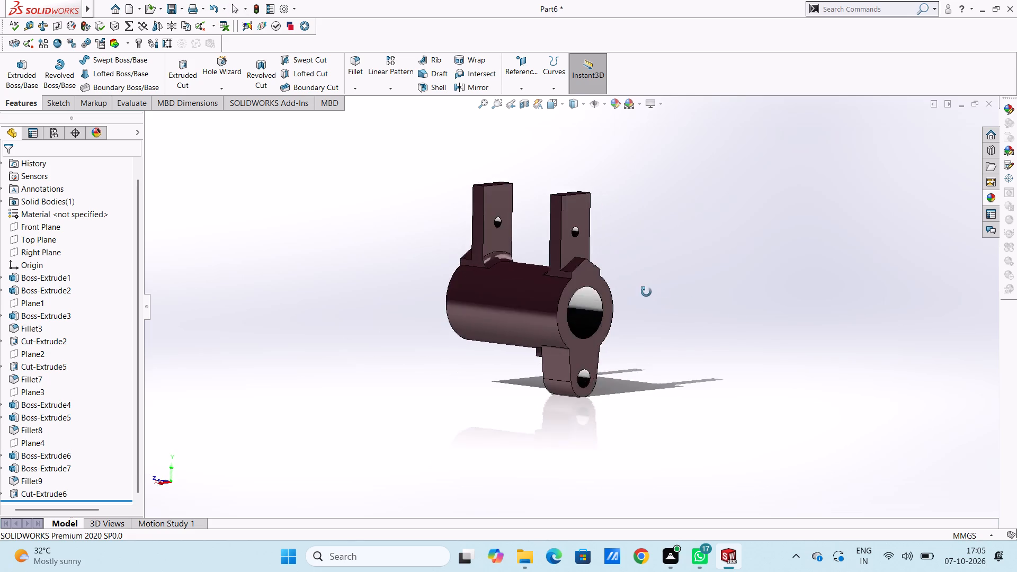
middle_drag(646, 292, 793, 311)
middle_drag(694, 308, 739, 328)
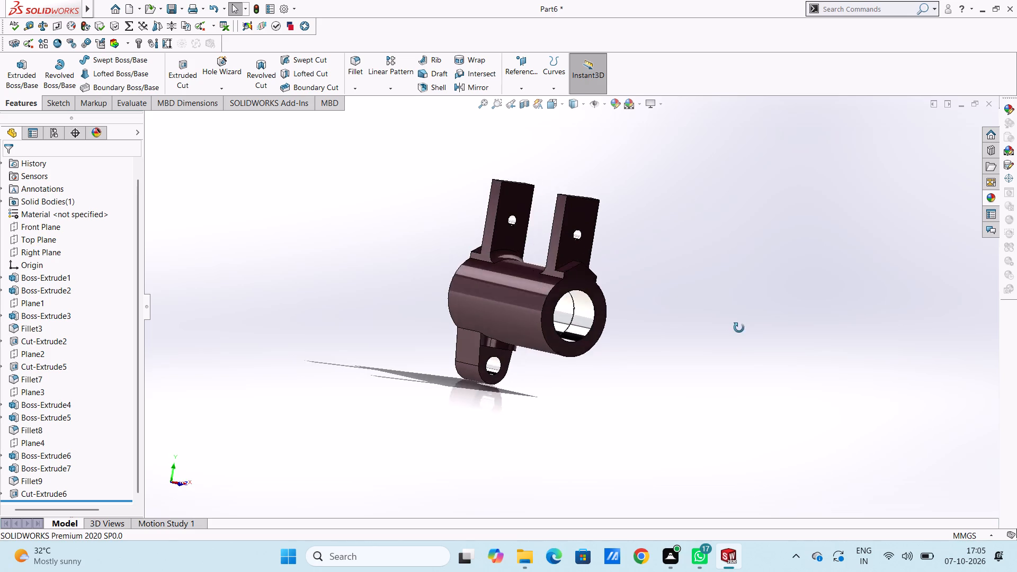
middle_drag(739, 328, 611, 351)
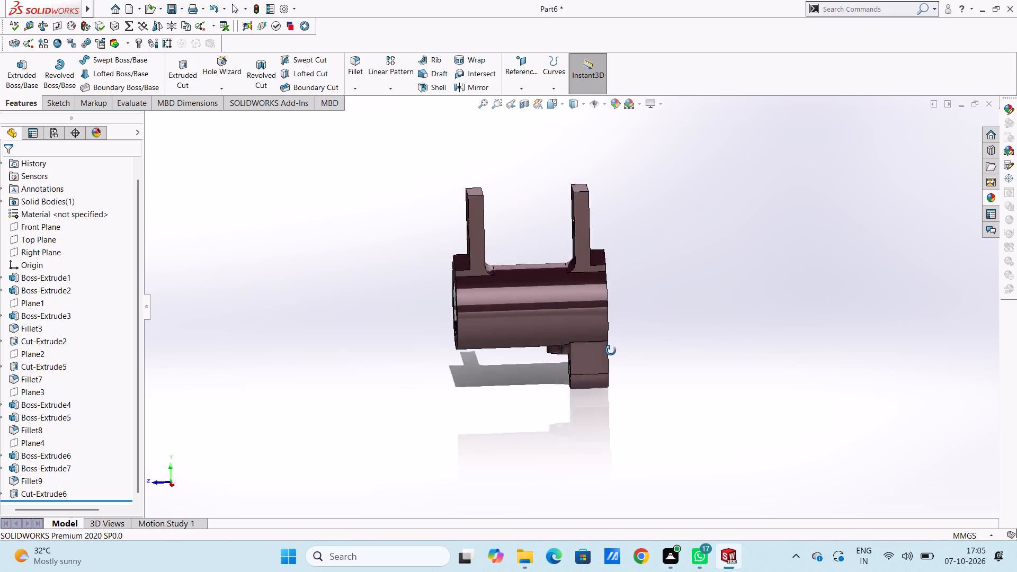
Inspect the chromium-finished bore and holes from both ends of the part and return to the isometric view.
middle_drag(611, 351, 538, 385)
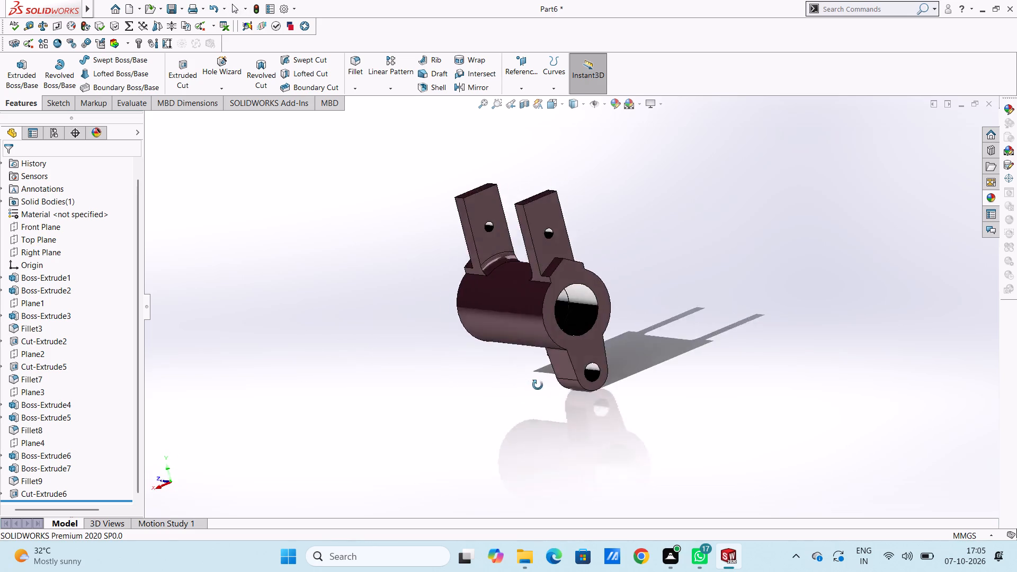
middle_drag(538, 385, 667, 360)
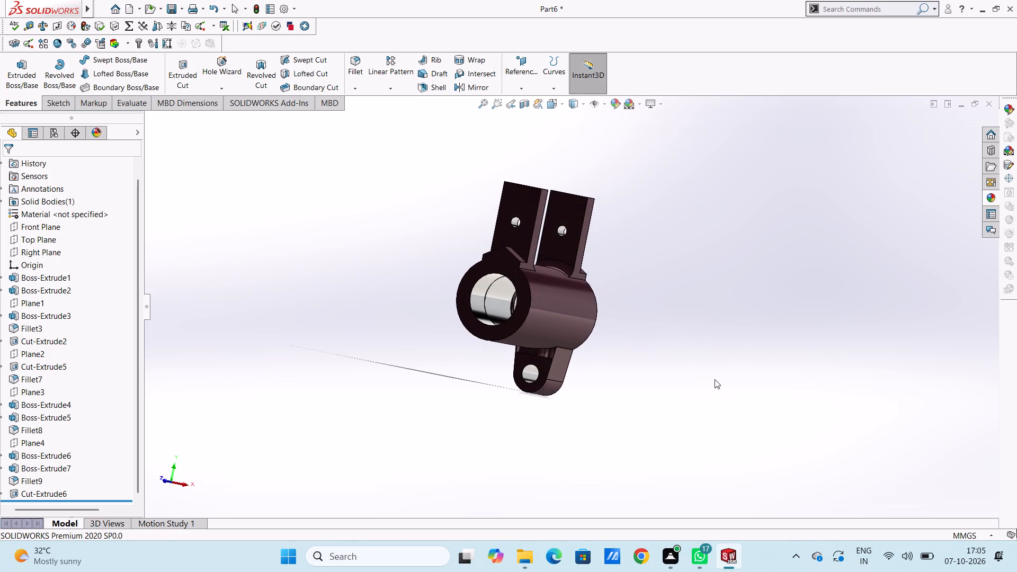
key(Escape)
key(Escape)
key(ctrl+7)
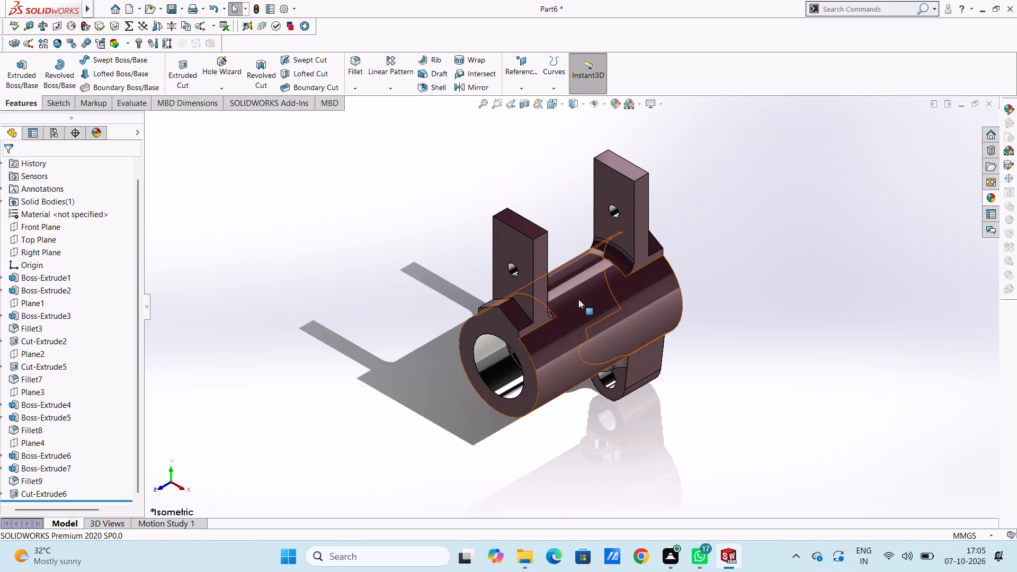
Open the colour appearance settings for one sloped face of the peaked boss at the cylinder's front end, away from the lug.
scroll(548, 295, down, 2)
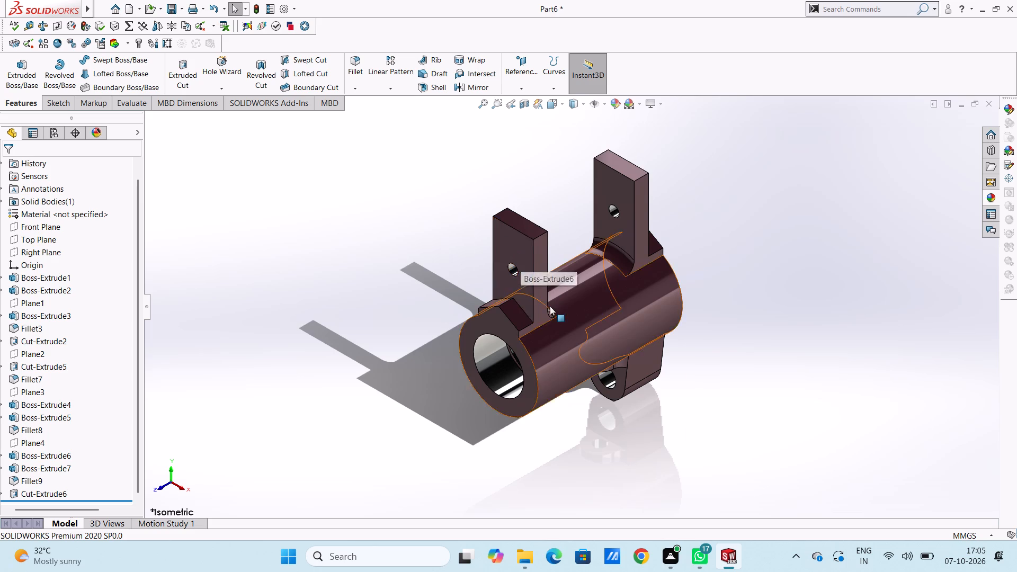
click(503, 328)
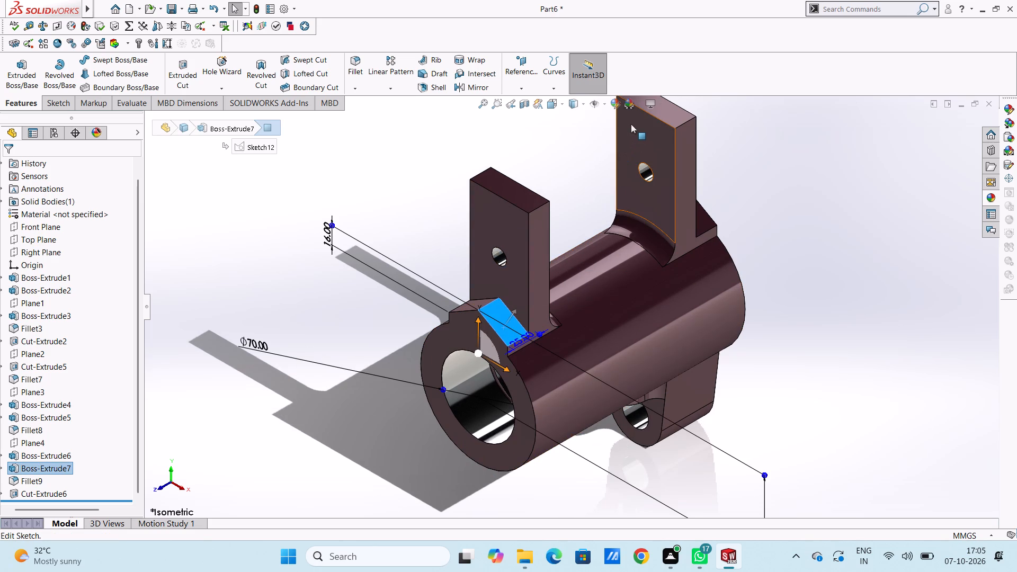
click(614, 106)
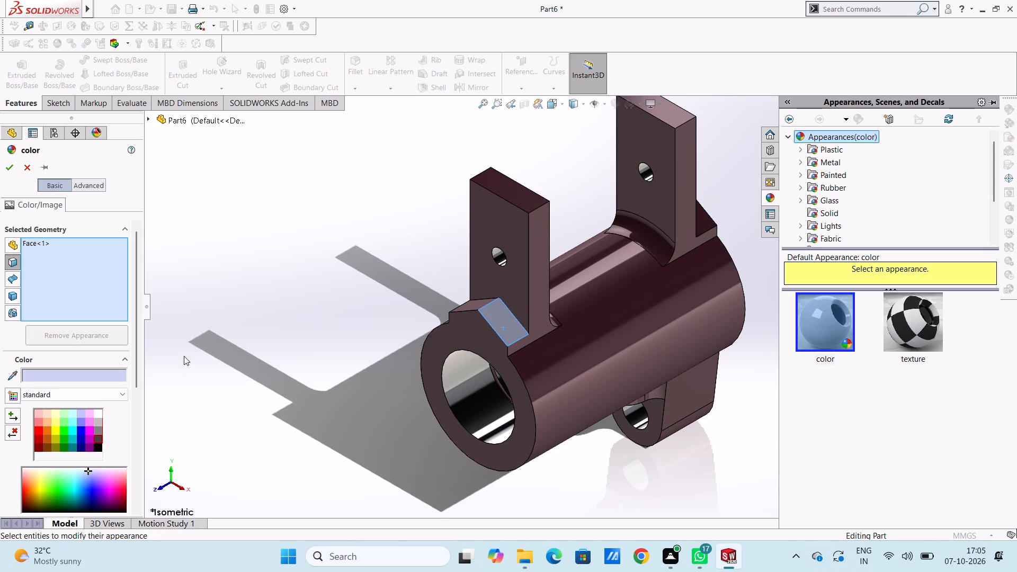
scroll(90, 419, down, 2)
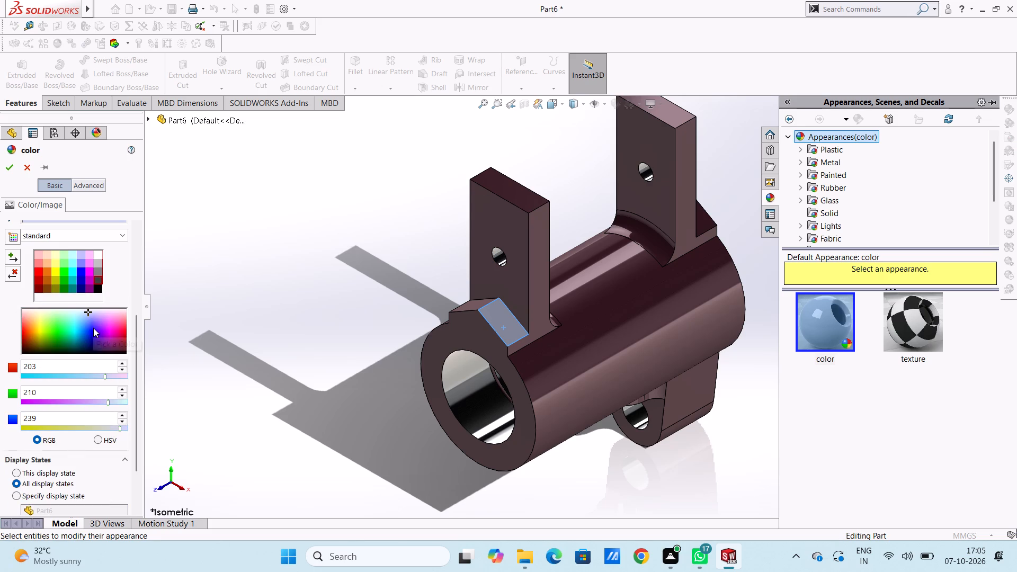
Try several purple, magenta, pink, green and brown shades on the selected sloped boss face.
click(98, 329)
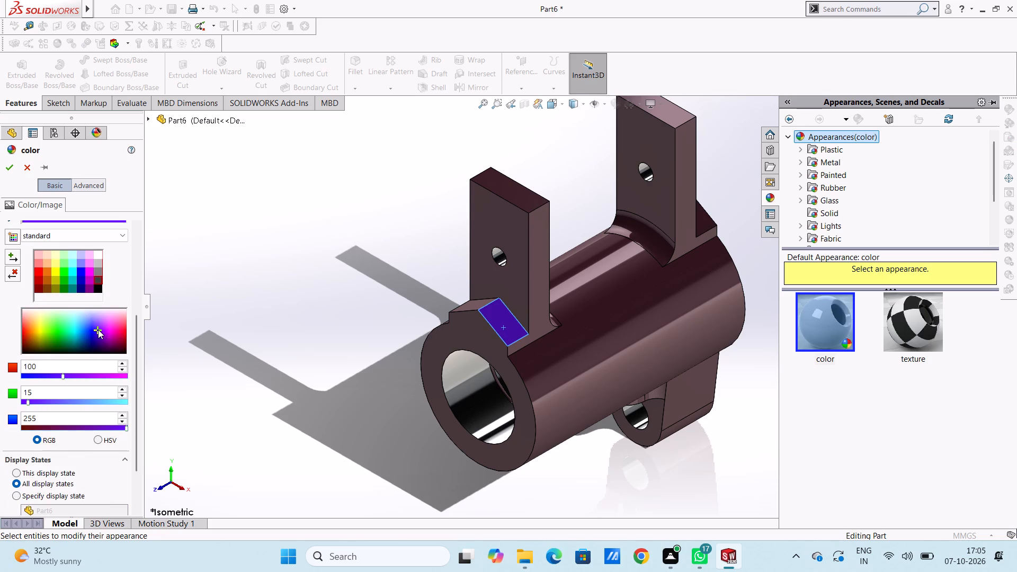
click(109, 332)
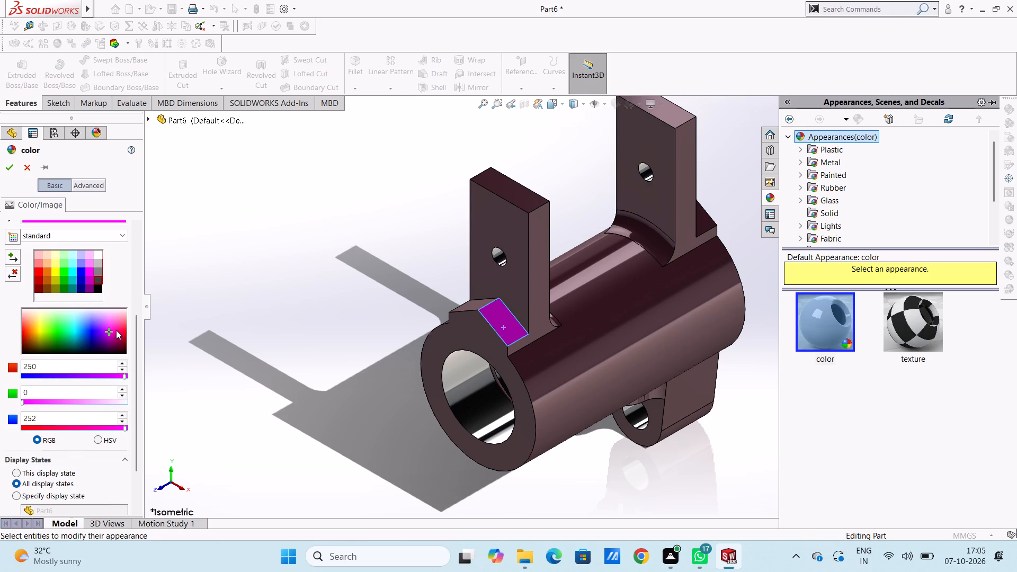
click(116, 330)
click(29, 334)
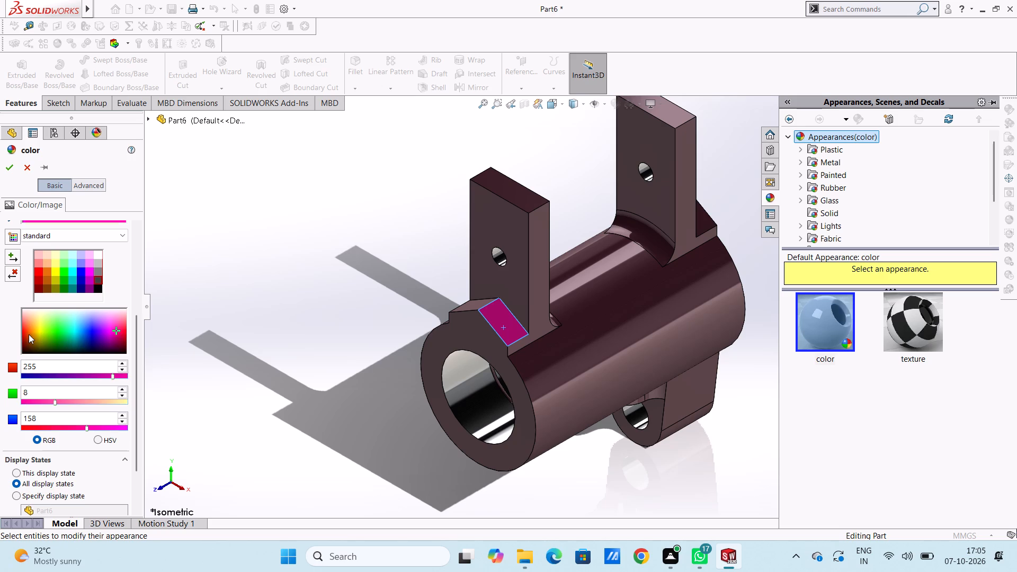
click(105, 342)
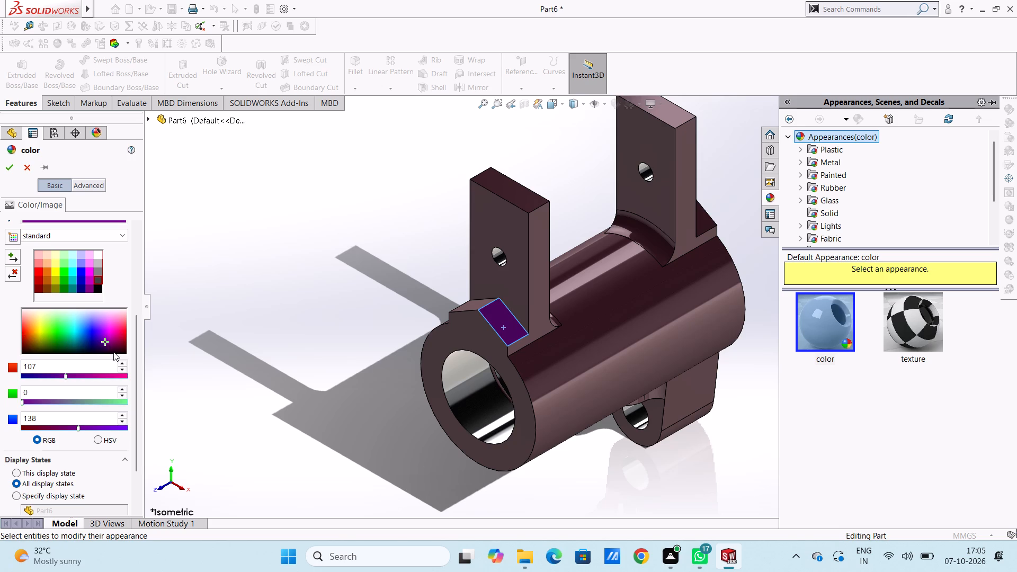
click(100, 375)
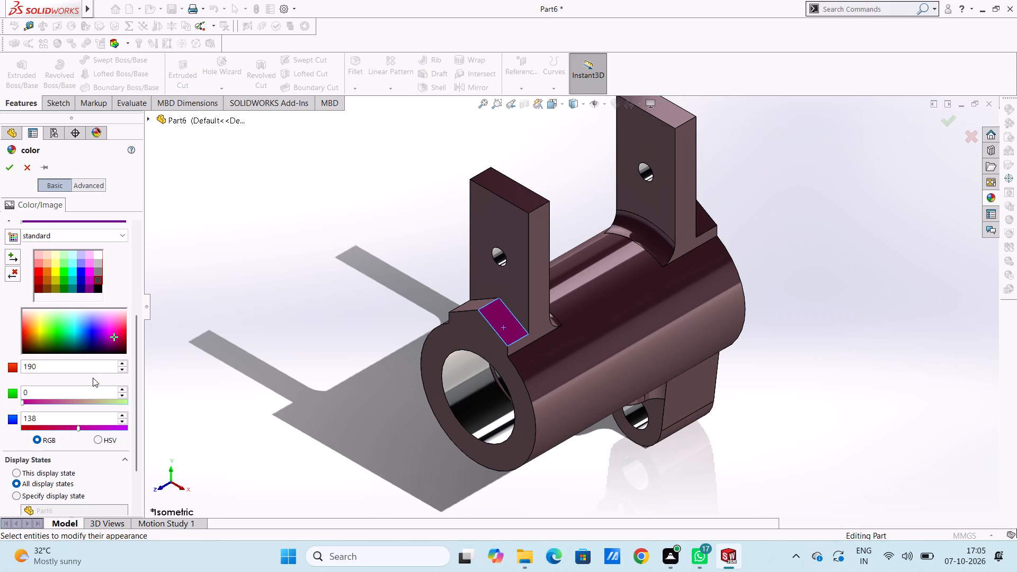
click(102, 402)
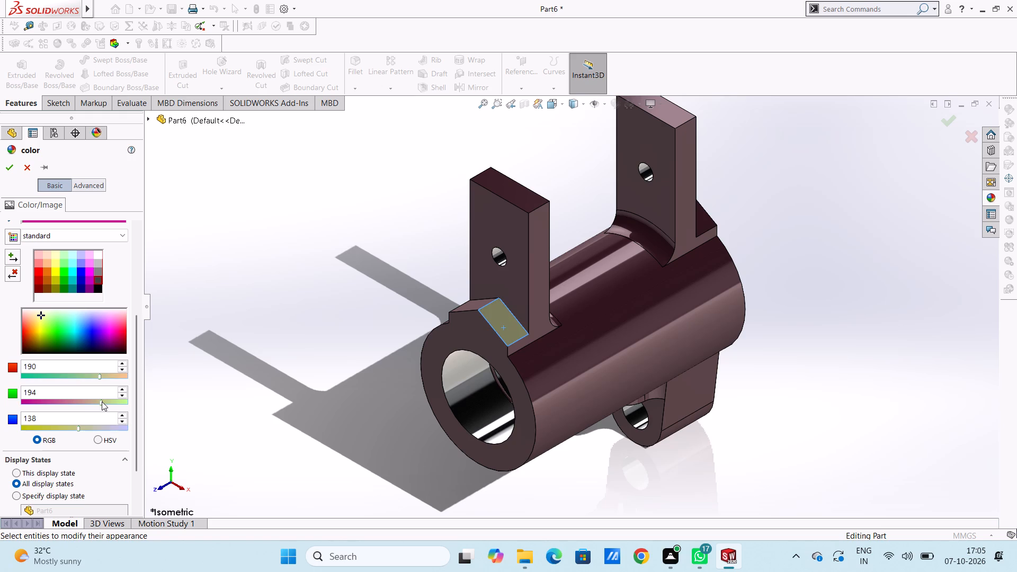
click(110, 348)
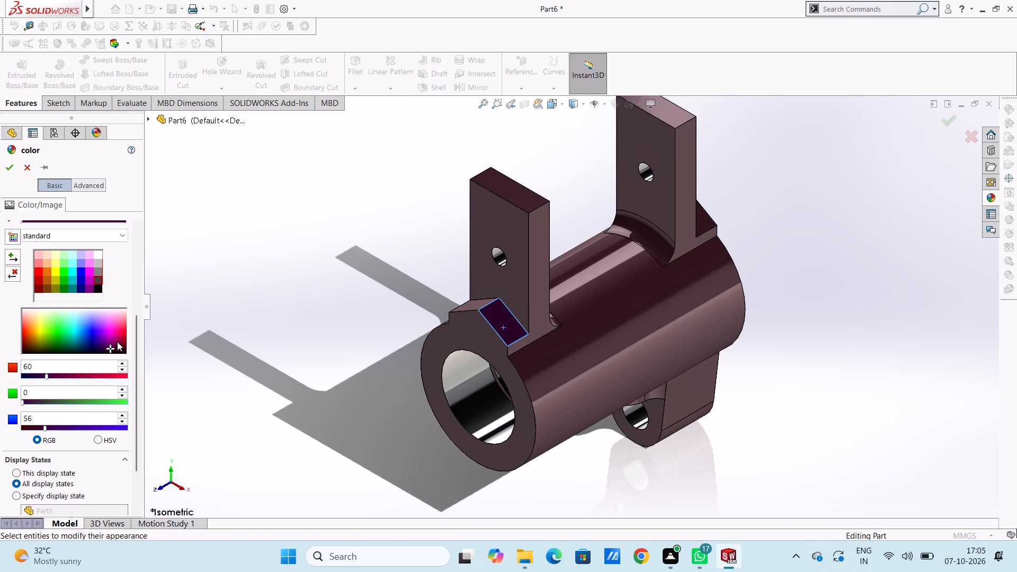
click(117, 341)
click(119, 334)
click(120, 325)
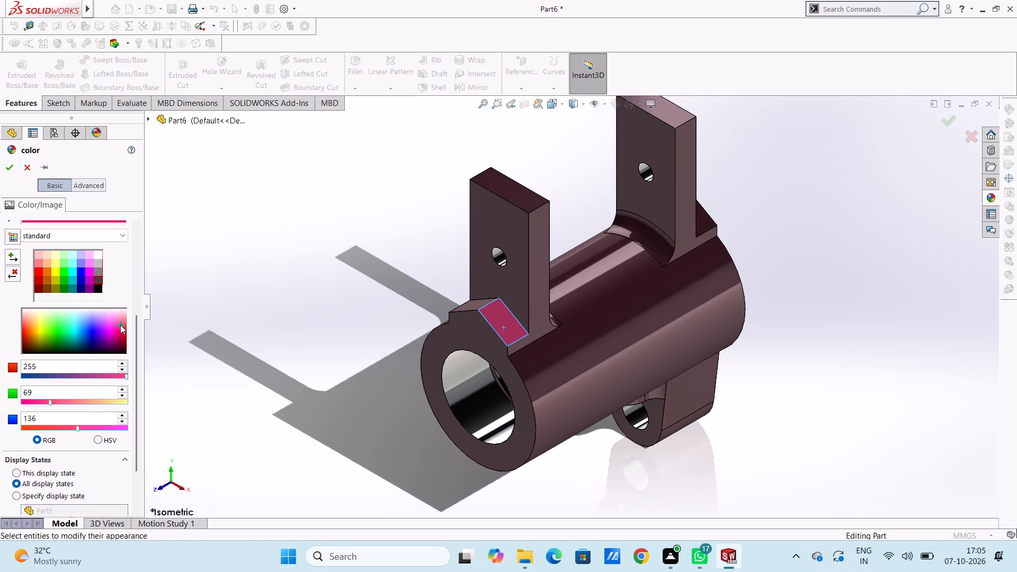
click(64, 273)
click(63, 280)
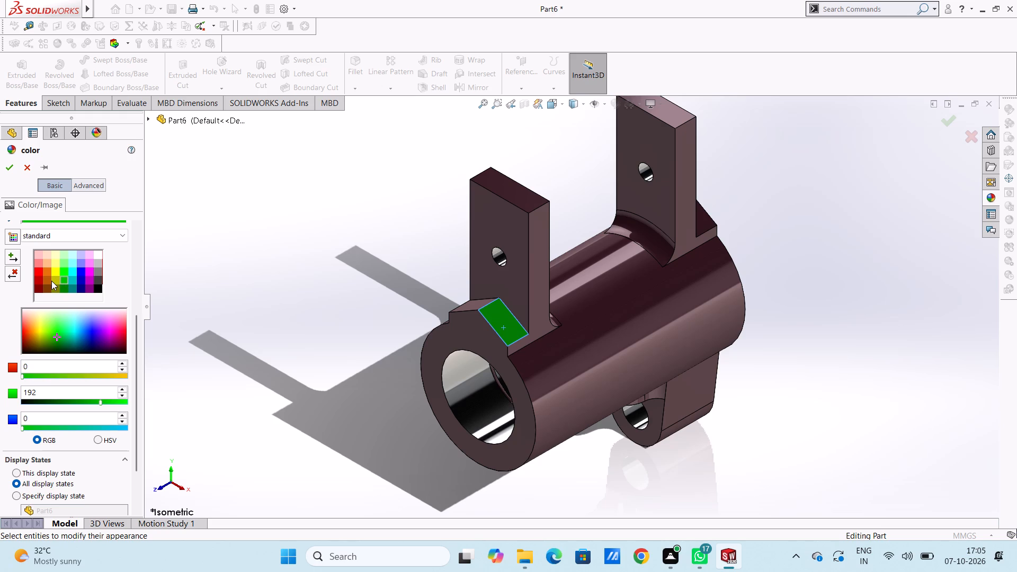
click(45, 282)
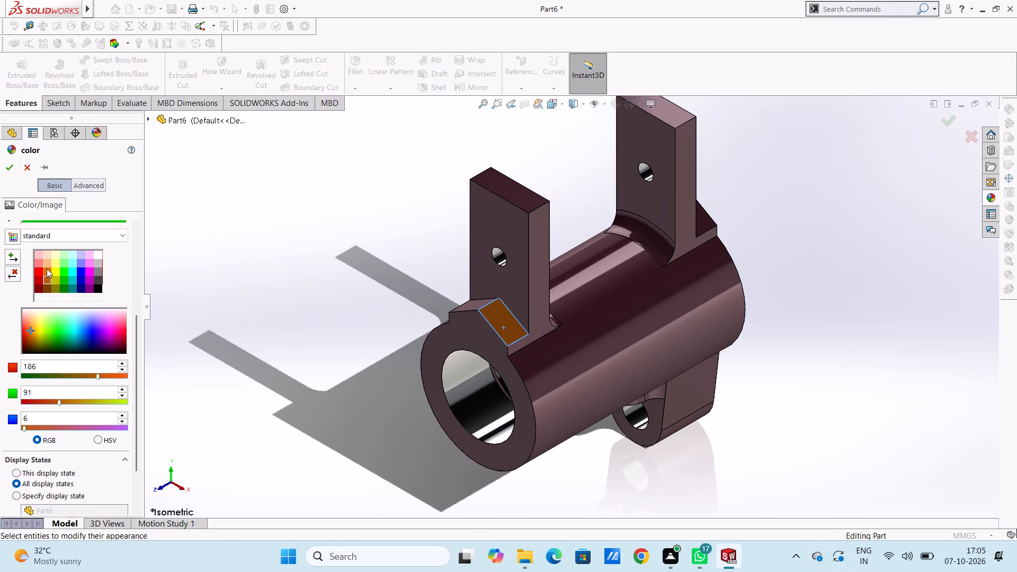
Set the colour to orange, RGB 232, 113, 8, and include the front peaked boss's second sloped face.
click(47, 269)
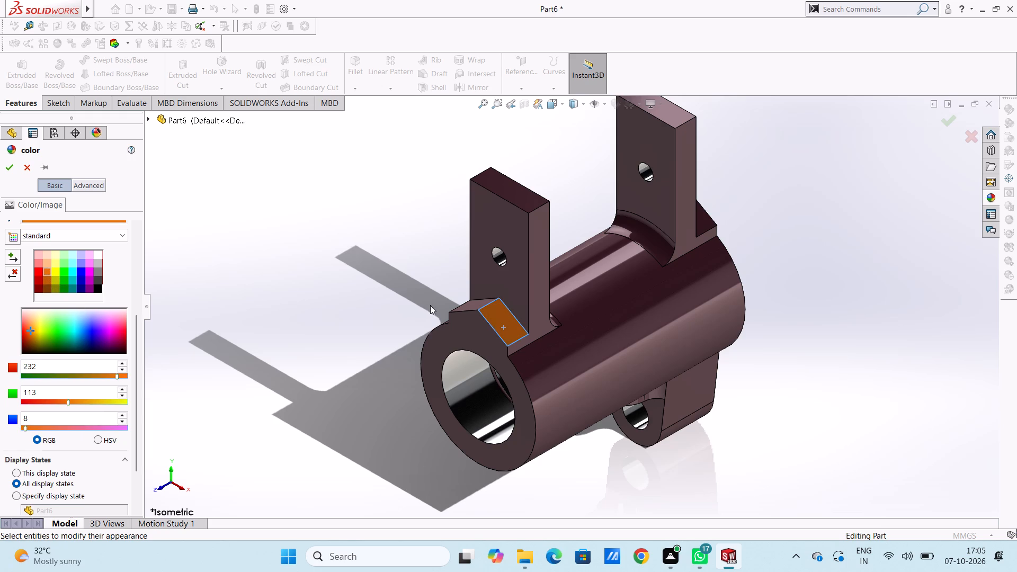
click(465, 309)
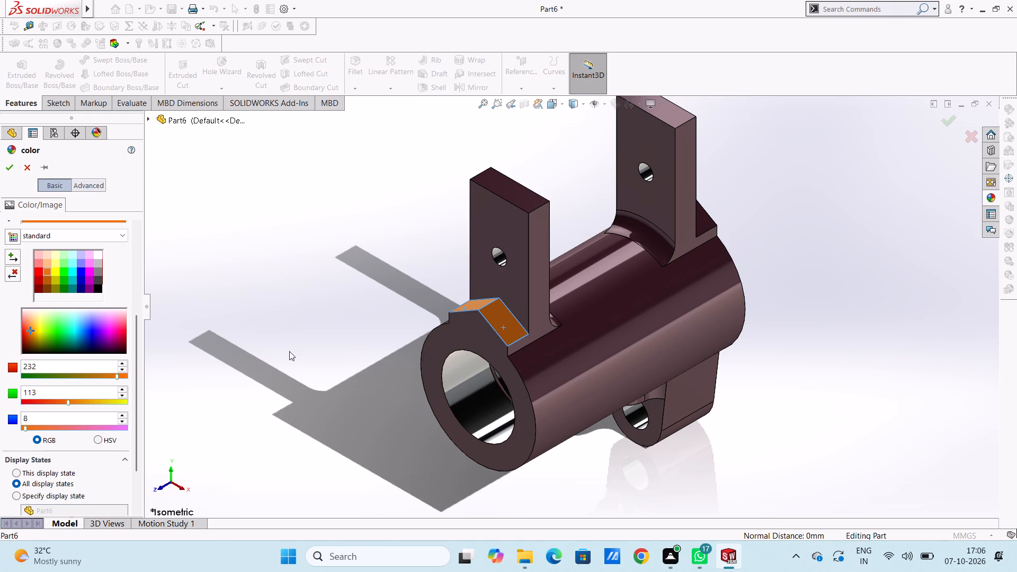
Add the curved fillet faces at the inner base of both arms to the orange colour selection.
middle_drag(303, 354, 278, 336)
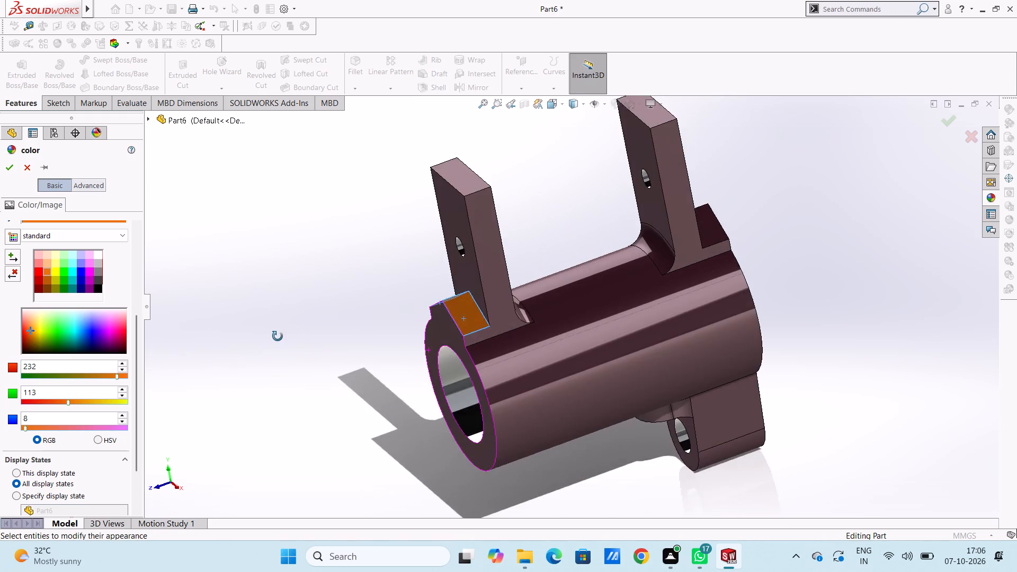
middle_drag(278, 336, 252, 411)
scroll(551, 329, down, 3)
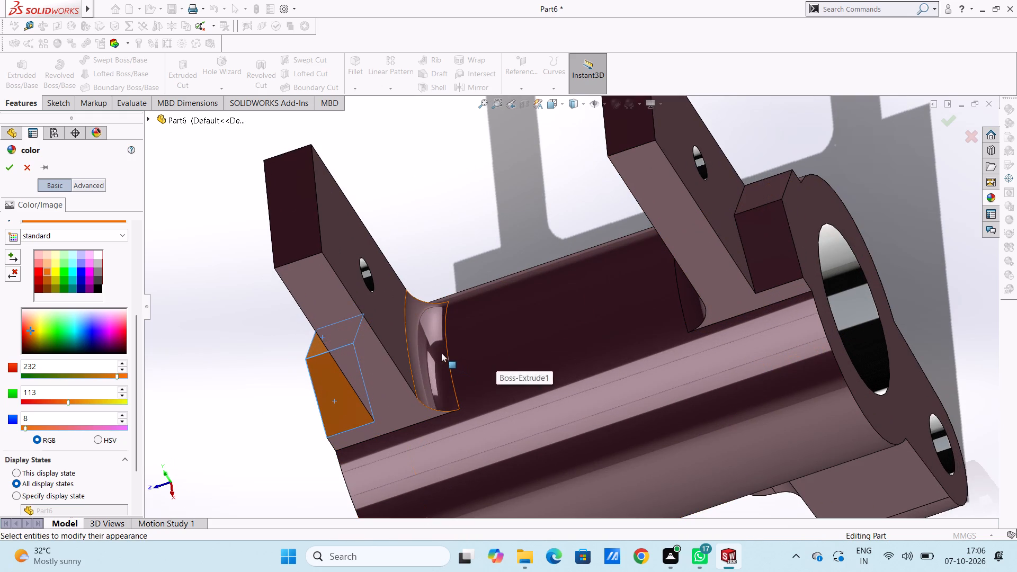
click(433, 355)
scroll(433, 355, up, 2)
middle_drag(515, 348, 551, 324)
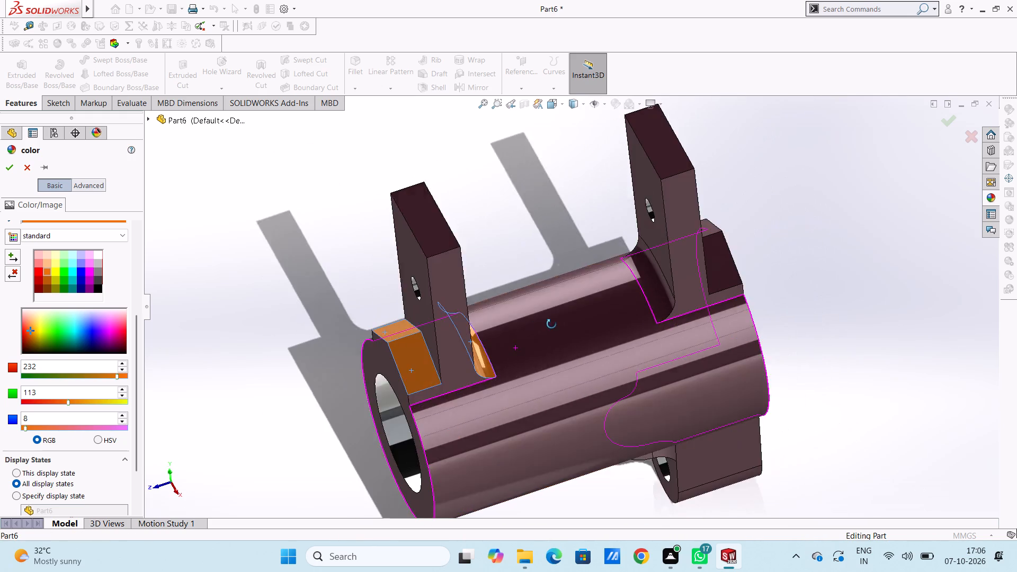
middle_drag(551, 324, 560, 324)
click(646, 298)
Add both sloped faces of the peaked boss at the cylinder's lug end to the orange colour selection.
scroll(666, 353, up, 1)
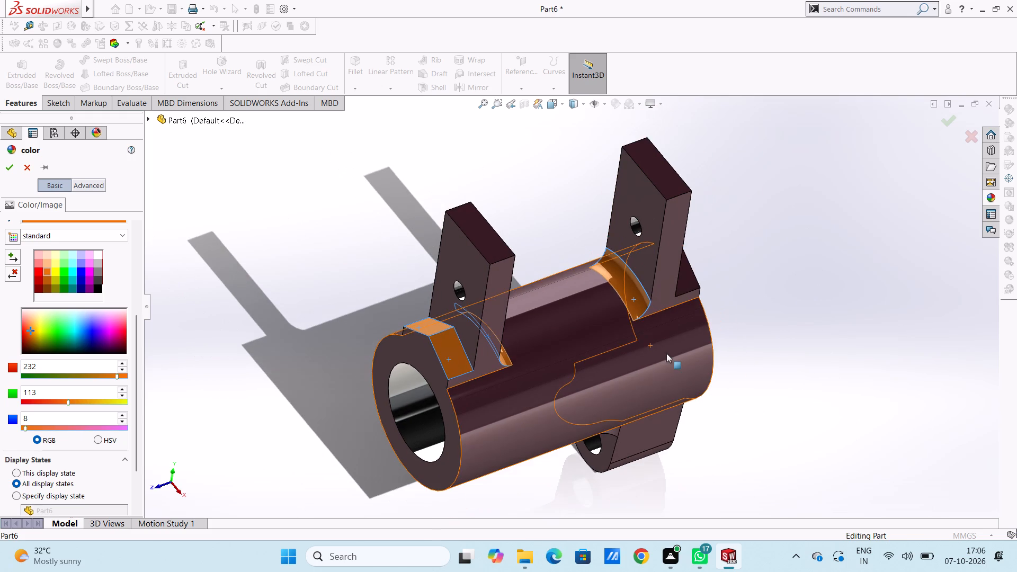
middle_drag(741, 295, 685, 419)
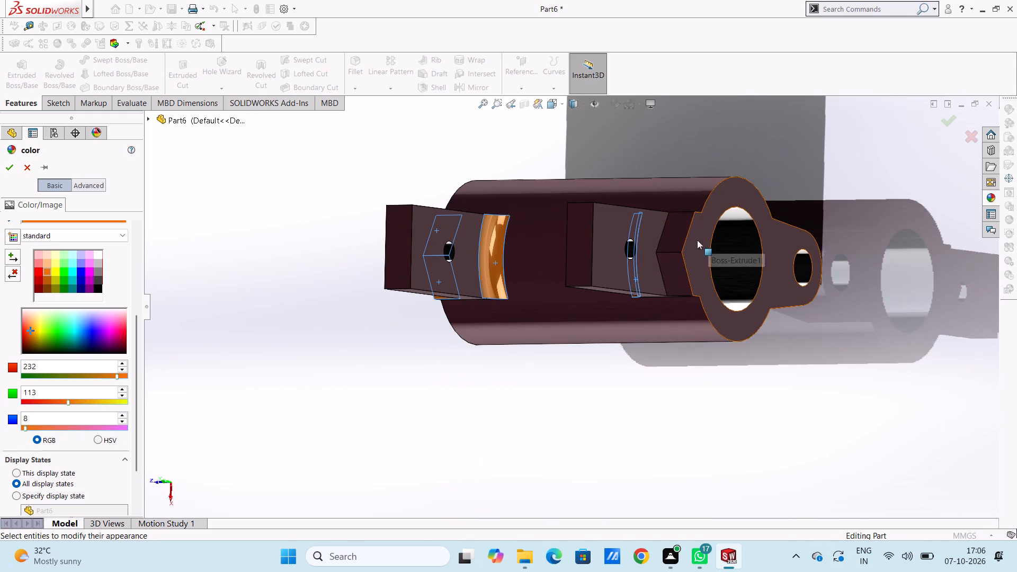
click(672, 237)
click(671, 274)
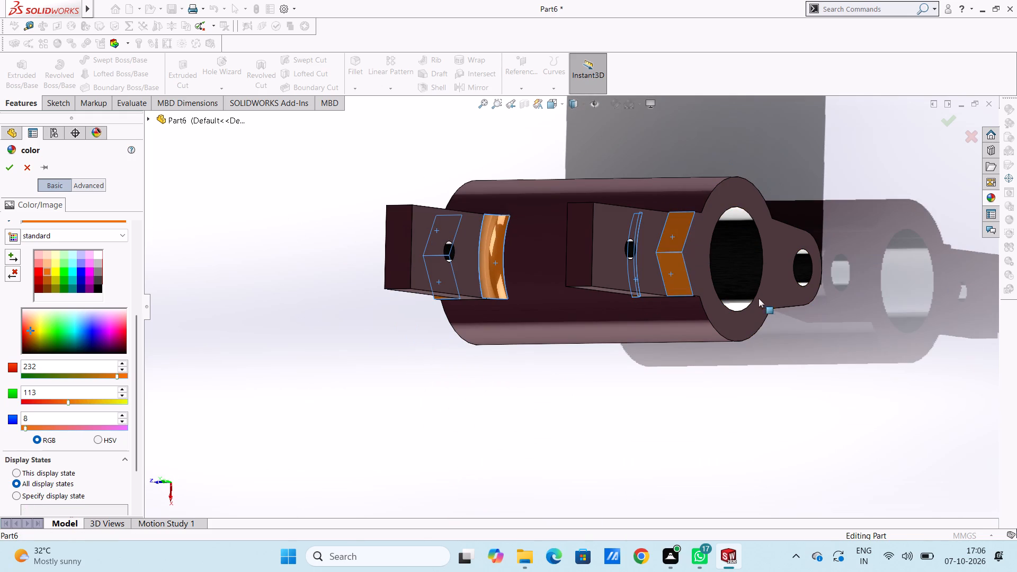
Add the front arm's outer face, top face and both side faces to the orange colour selection.
scroll(773, 297, up, 3)
middle_drag(756, 310, 781, 199)
middle_drag(711, 358, 714, 358)
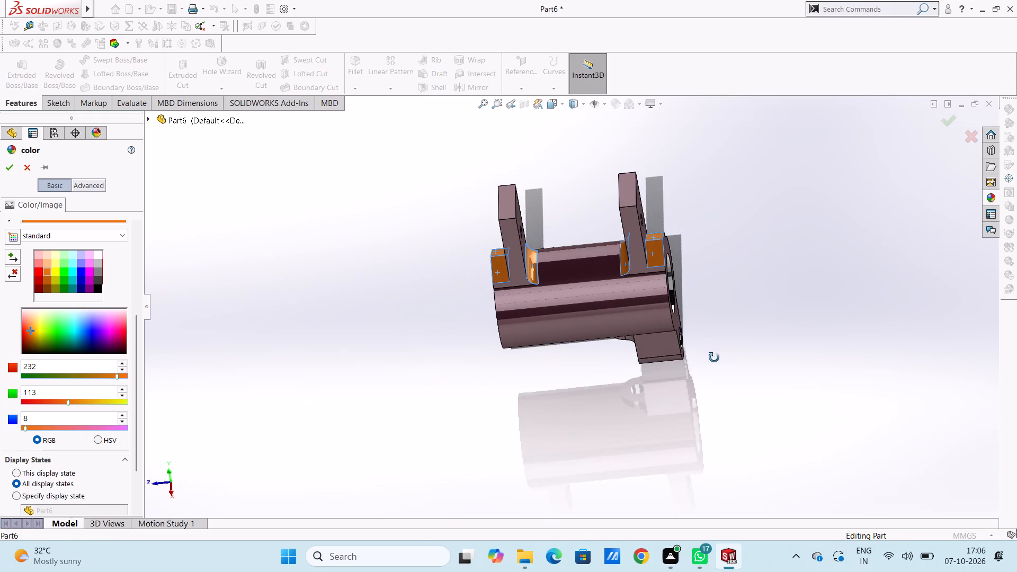
middle_drag(714, 358, 742, 270)
middle_drag(706, 329, 654, 318)
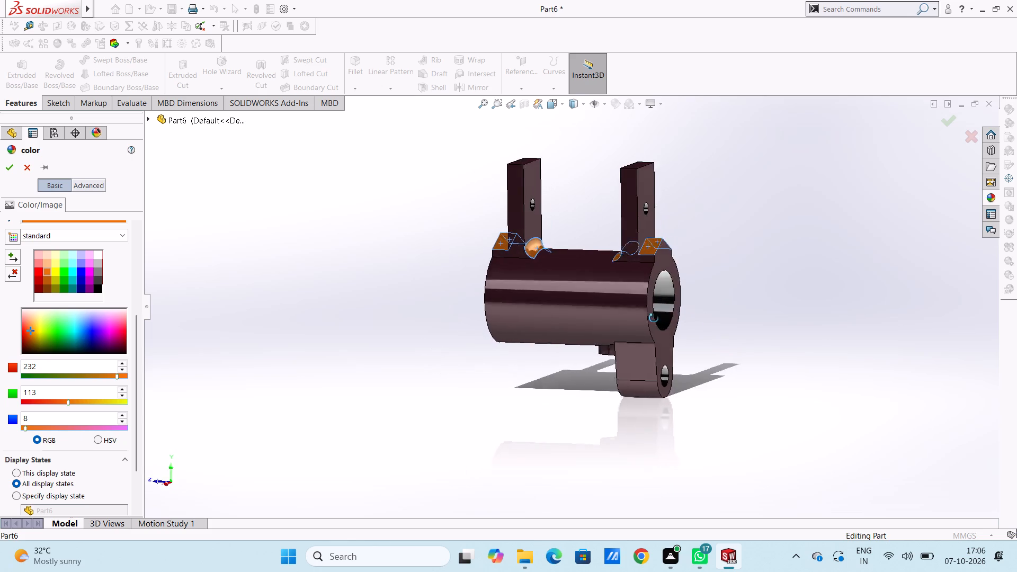
middle_drag(654, 318, 716, 367)
click(537, 283)
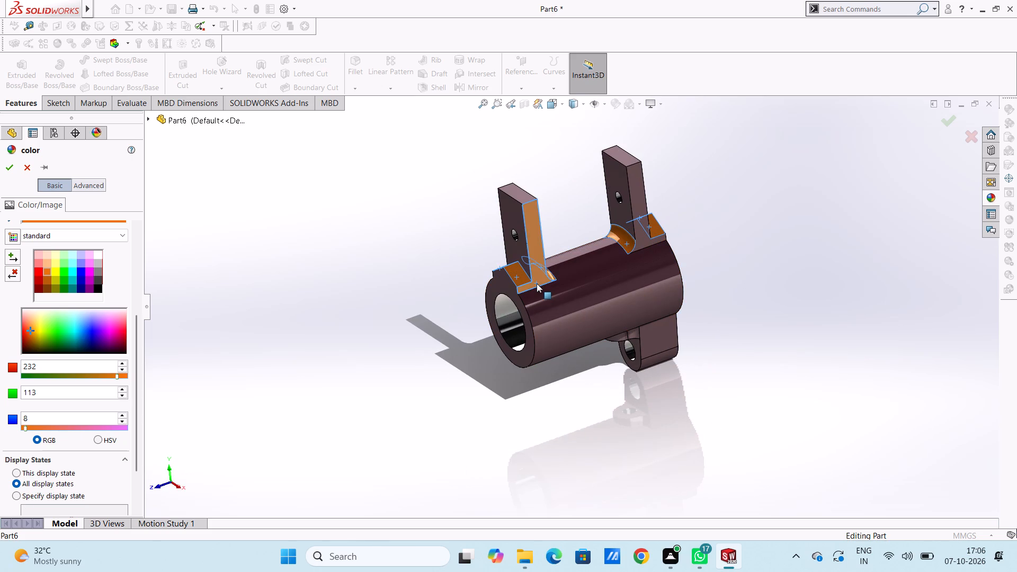
click(519, 254)
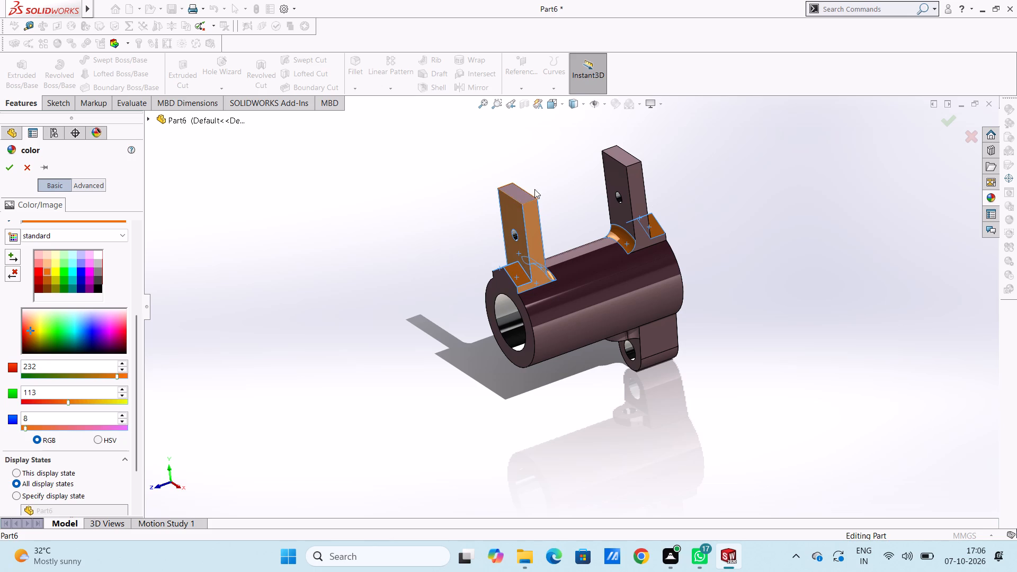
click(527, 198)
middle_drag(441, 254, 479, 262)
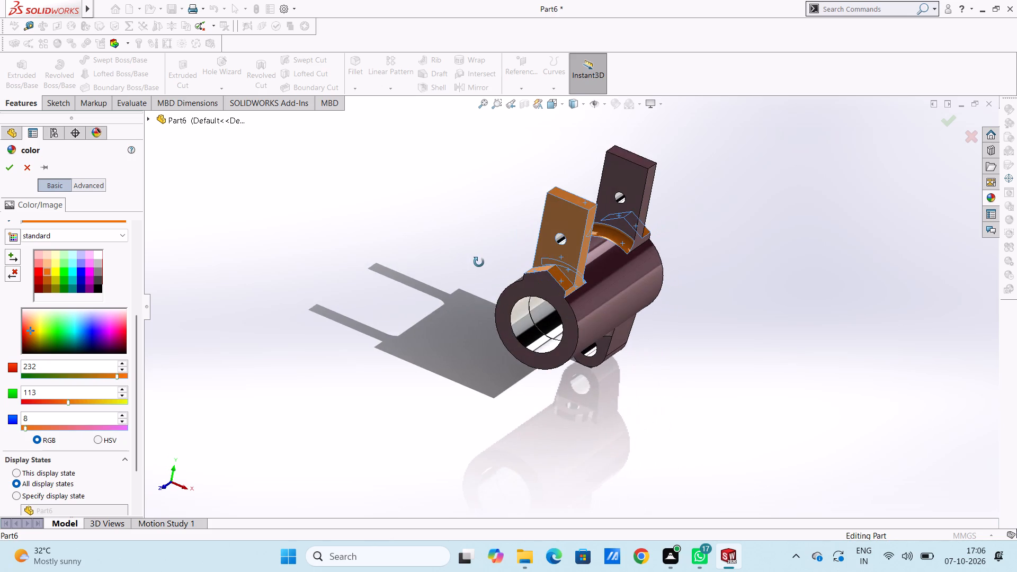
middle_drag(479, 262, 538, 303)
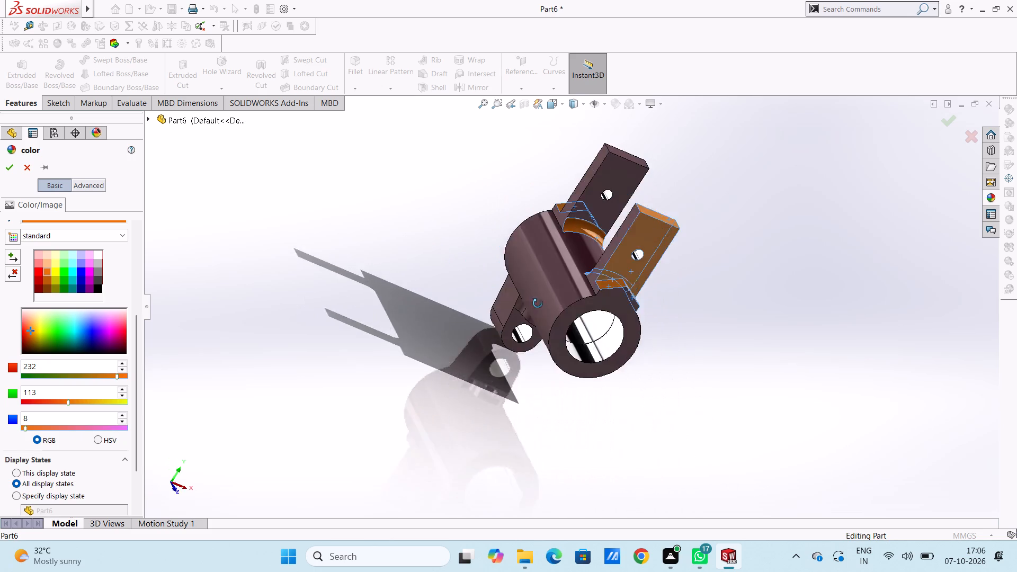
middle_drag(538, 303, 560, 347)
click(623, 294)
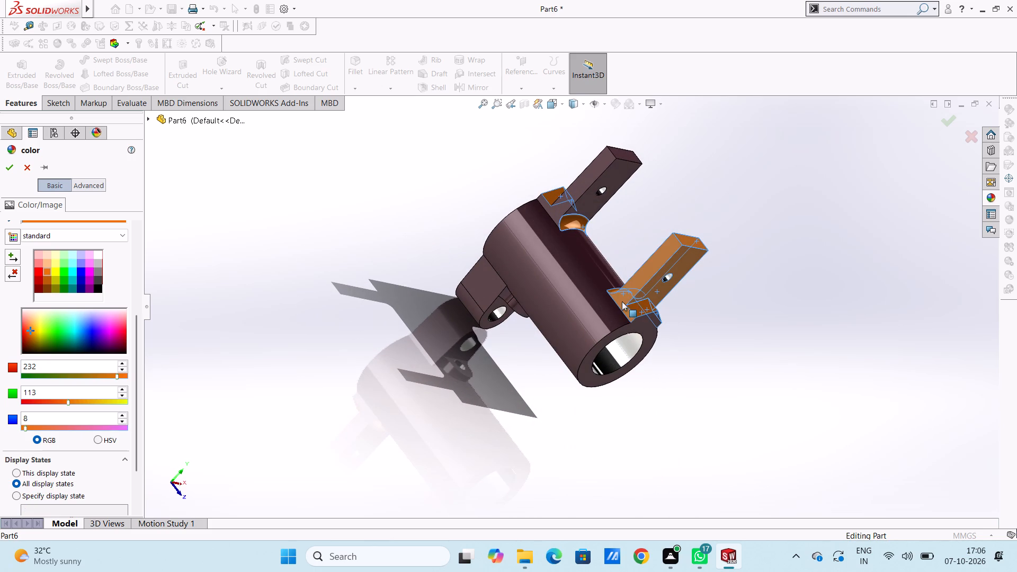
Add the rear arm's inner face, top face and both side faces to the colour selection.
click(576, 194)
click(594, 209)
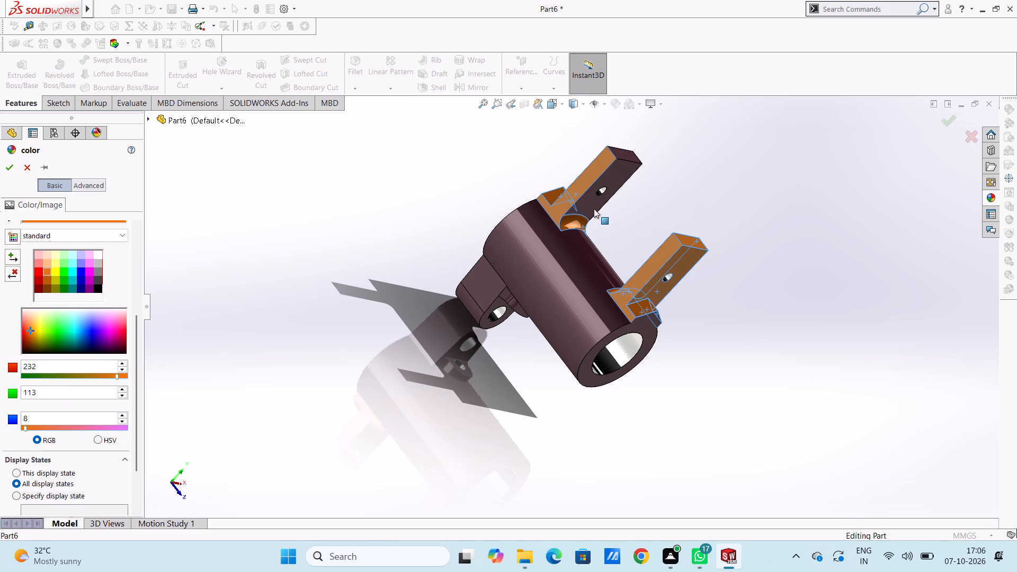
middle_drag(727, 215, 597, 274)
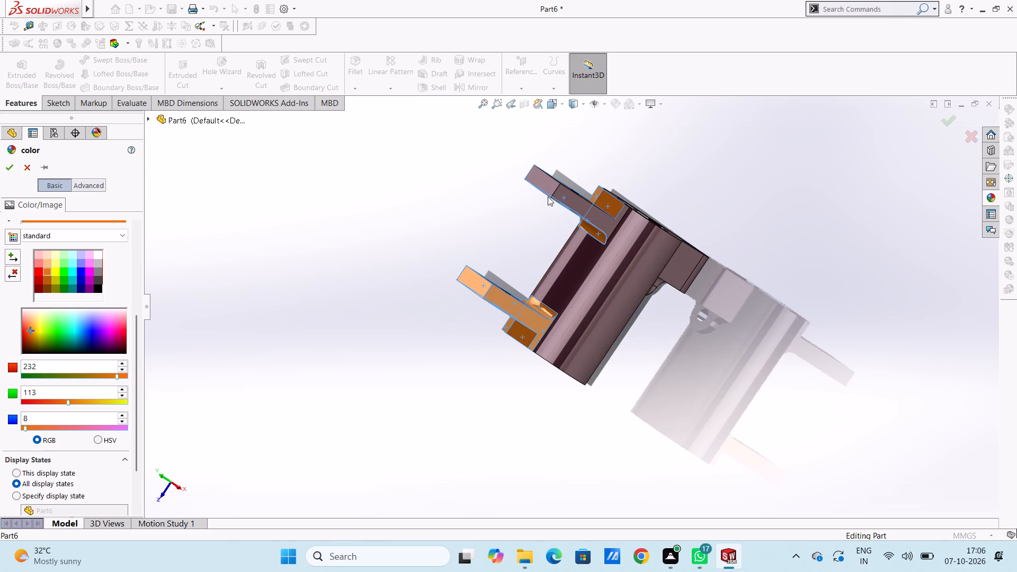
click(547, 189)
click(583, 209)
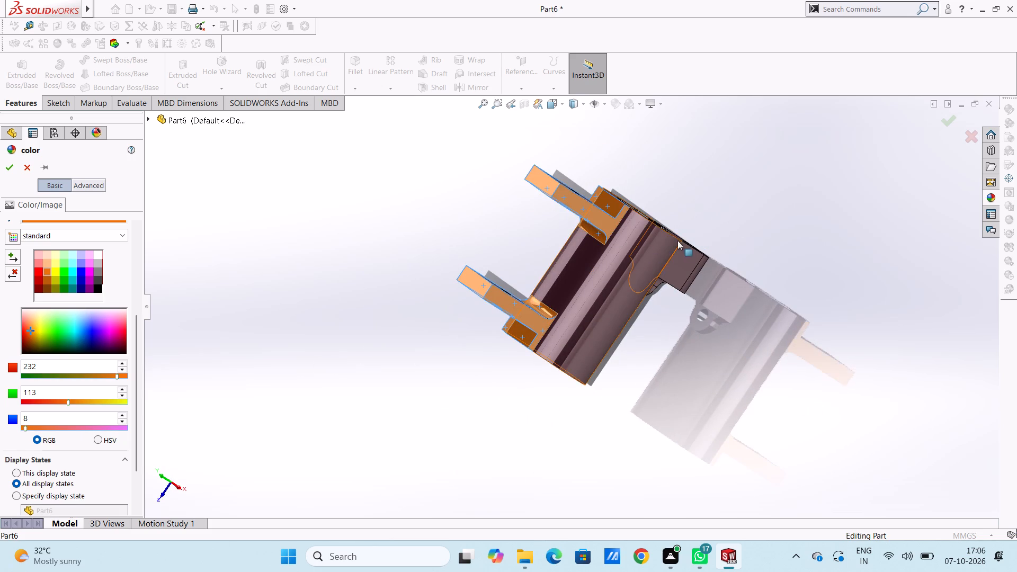
Add the curved and flat faces of the small web between the lug and the cylinder's underside to the colour selection.
middle_drag(683, 244, 706, 167)
middle_drag(693, 361, 685, 292)
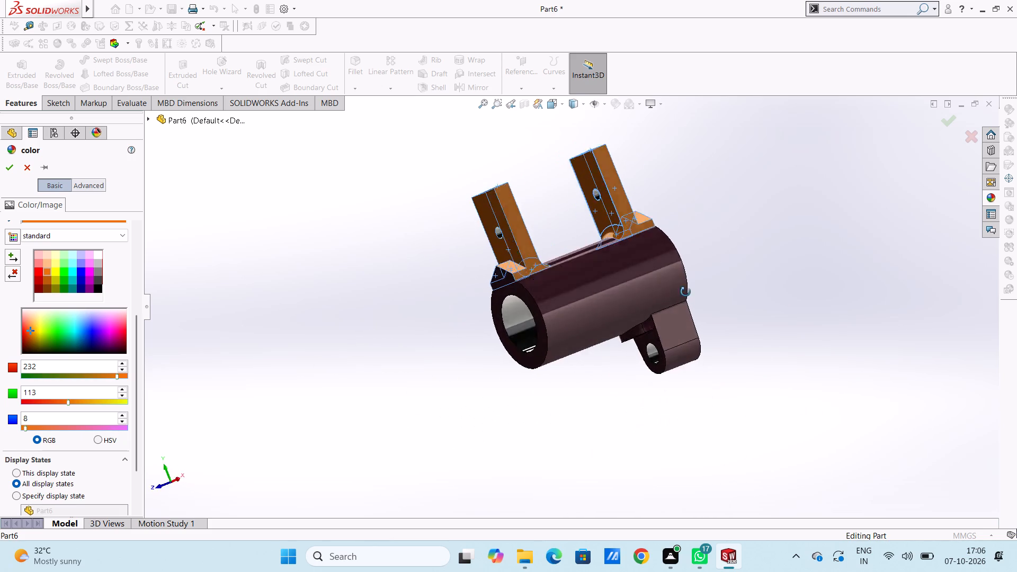
middle_drag(685, 292, 691, 249)
scroll(614, 330, down, 4)
click(619, 346)
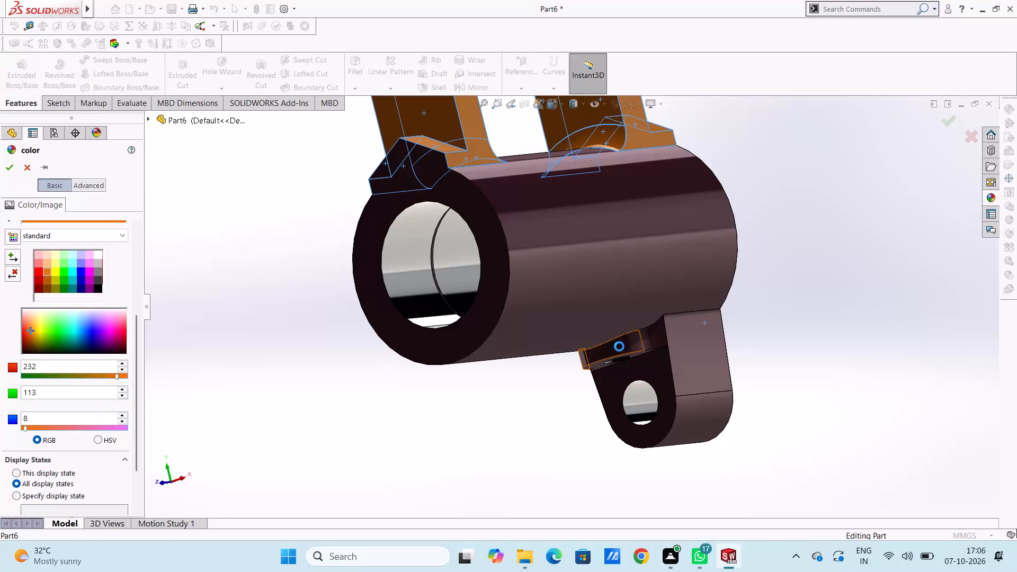
click(648, 339)
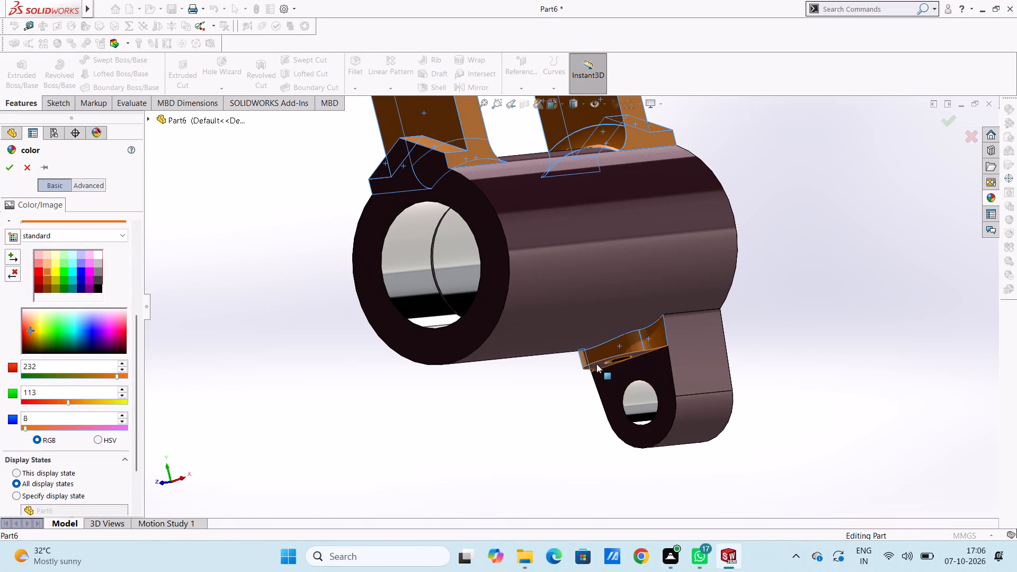
click(596, 364)
middle_drag(555, 398, 634, 380)
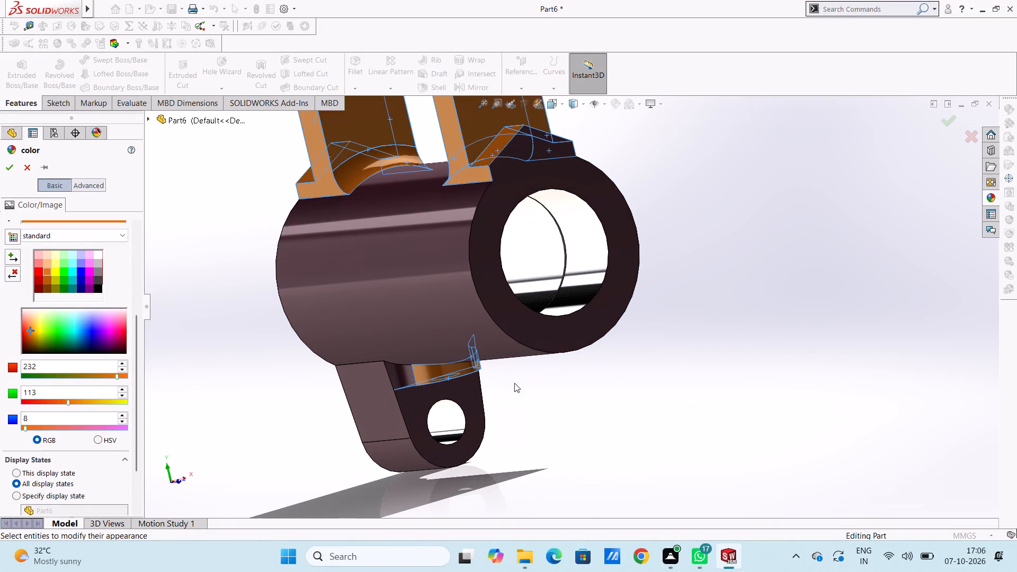
click(410, 373)
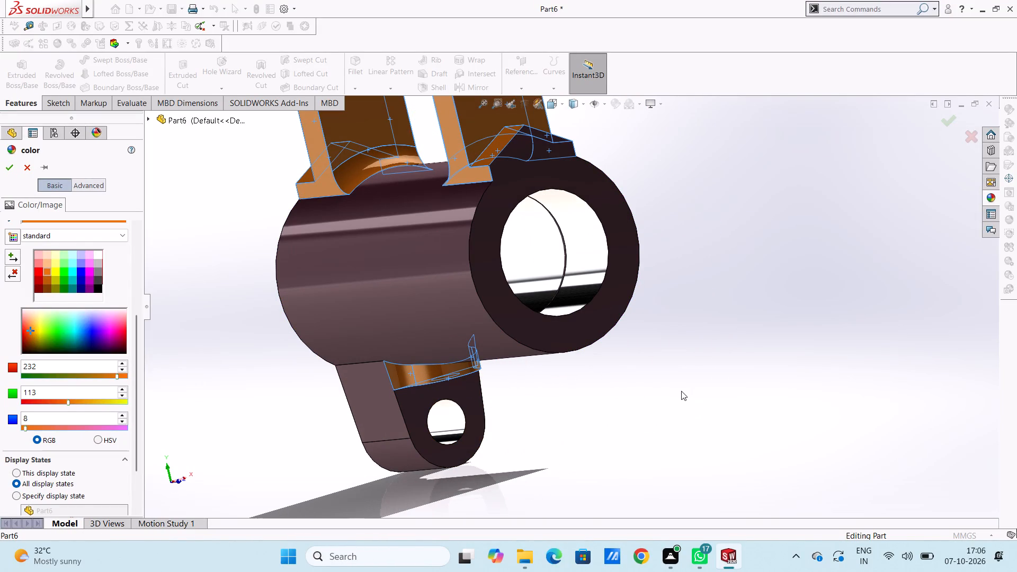
Change the colour of all the selected faces to green, RGB 38, 196, 0, and apply the appearance.
middle_drag(680, 394, 626, 365)
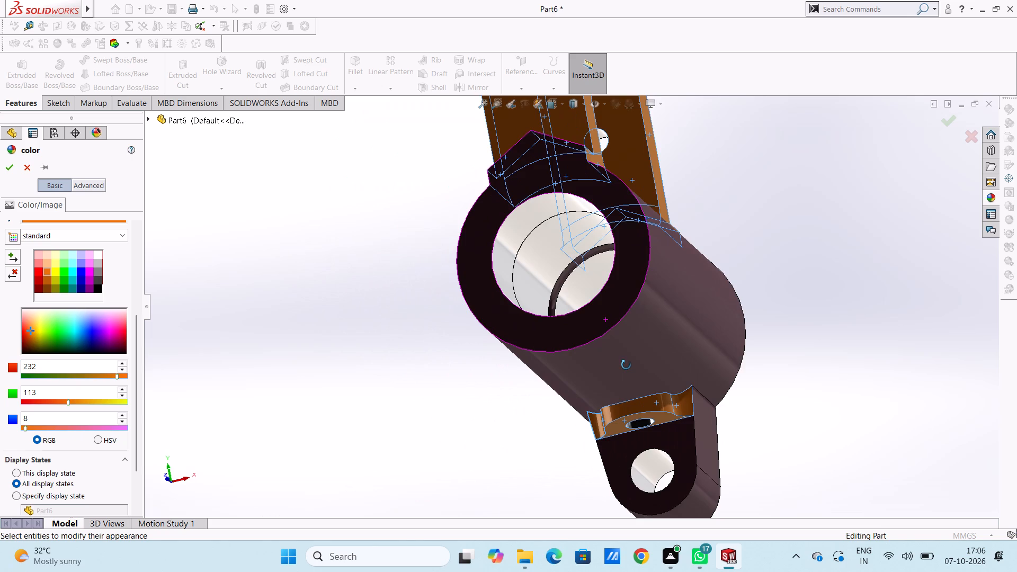
middle_drag(626, 365, 627, 378)
scroll(626, 368, down, 1)
scroll(630, 378, up, 4)
middle_drag(480, 369, 469, 411)
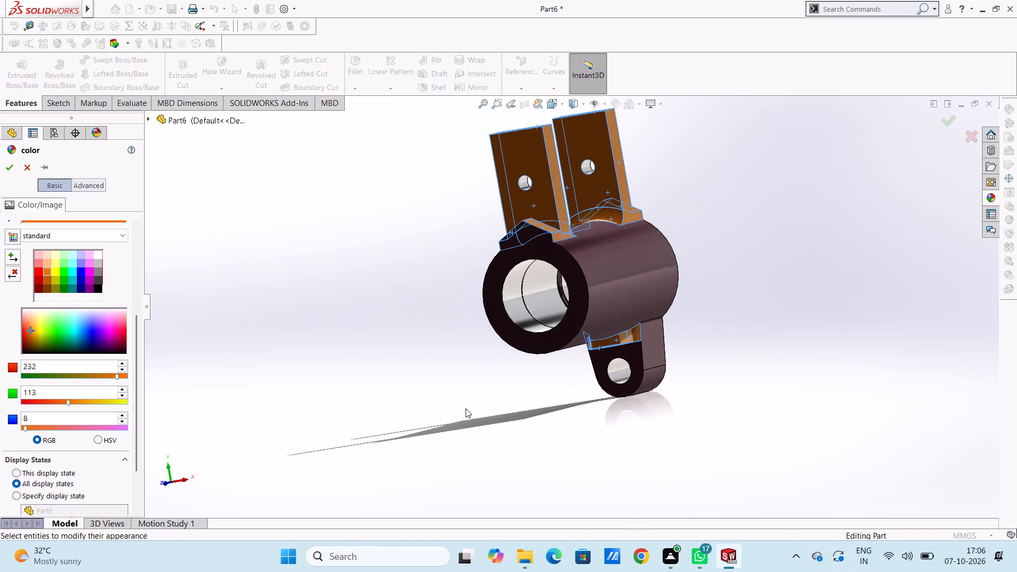
middle_drag(465, 358, 431, 369)
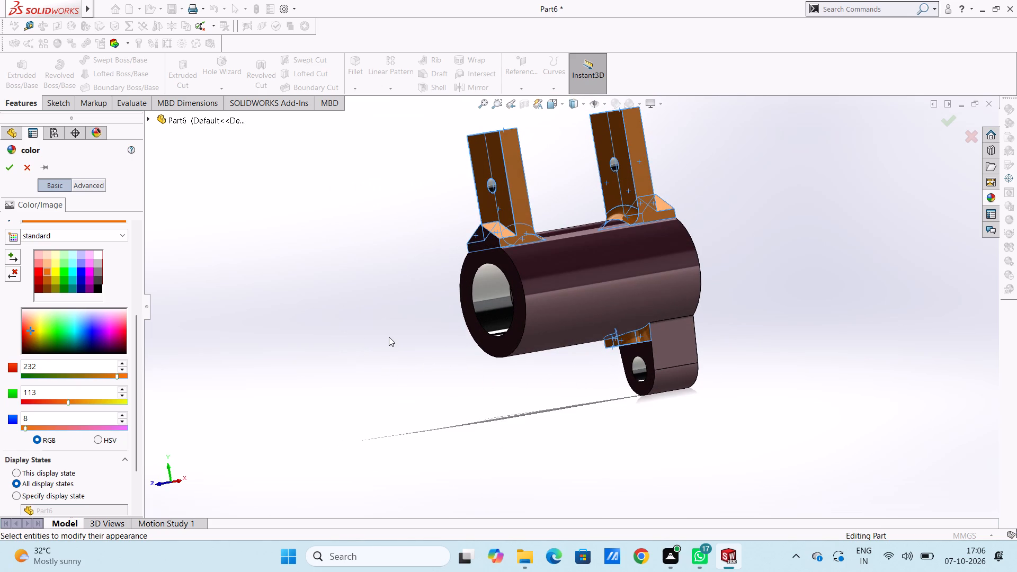
click(61, 341)
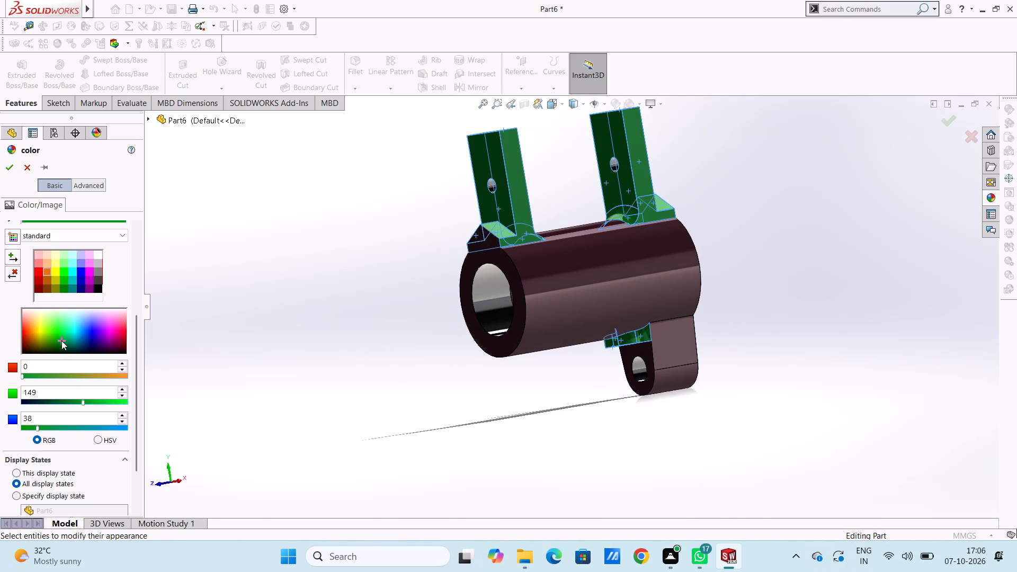
click(51, 343)
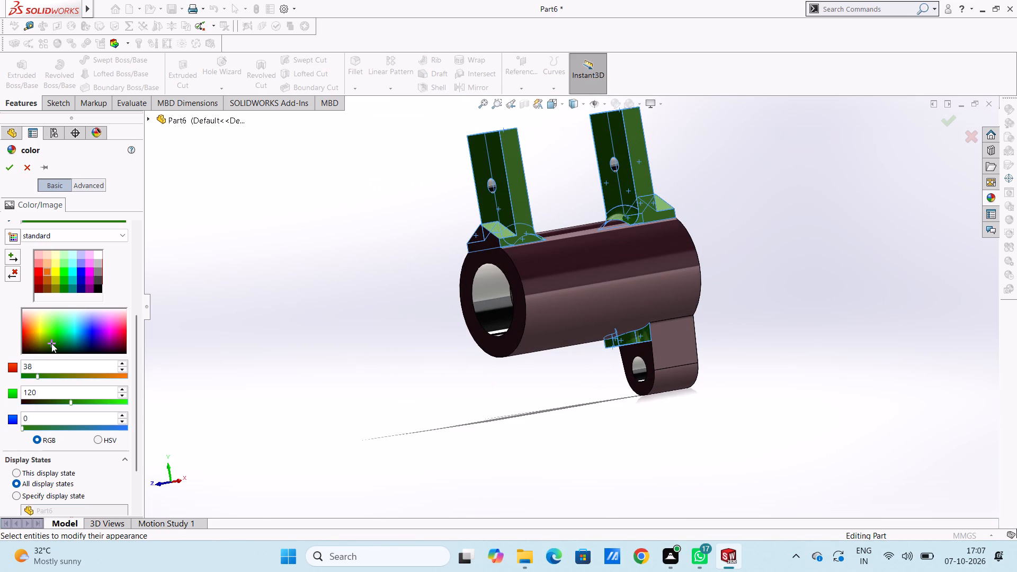
click(93, 403)
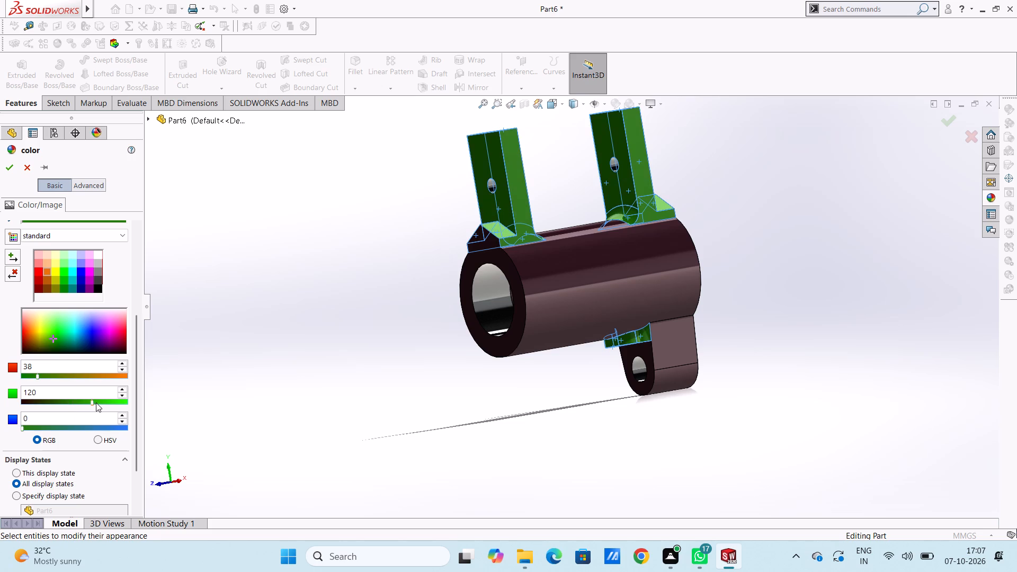
click(103, 401)
middle_drag(296, 311, 306, 355)
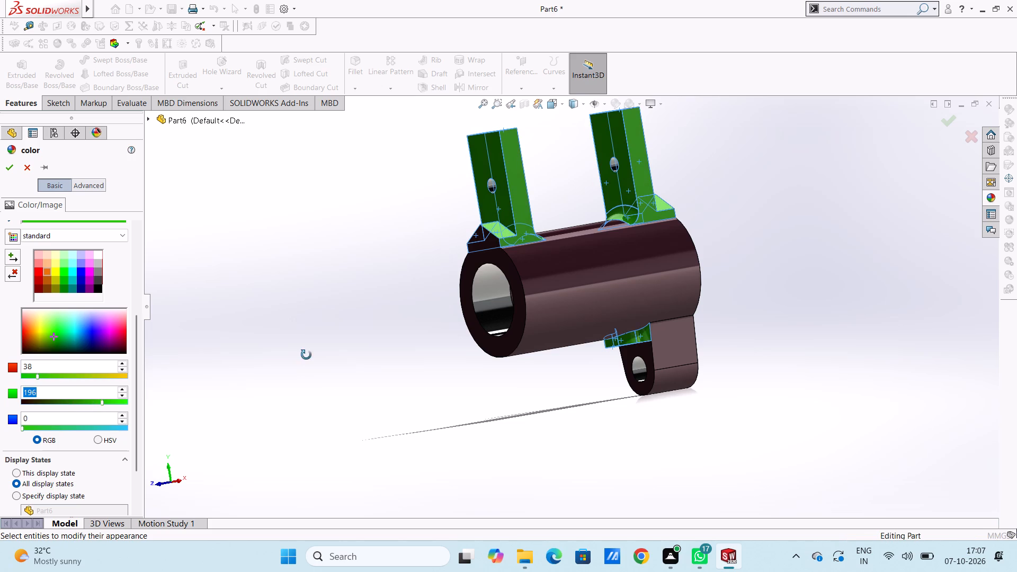
middle_drag(306, 355, 291, 358)
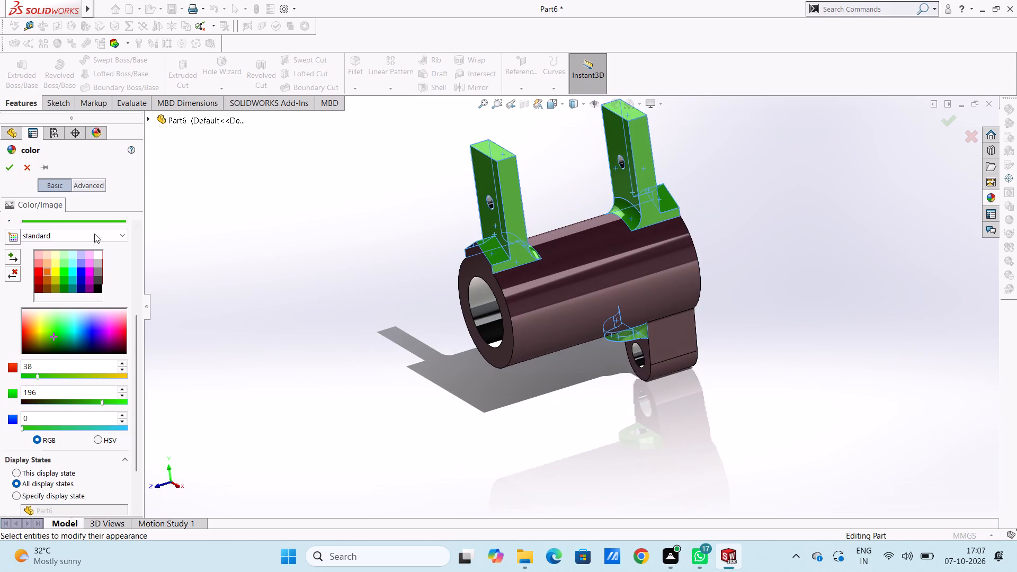
click(11, 171)
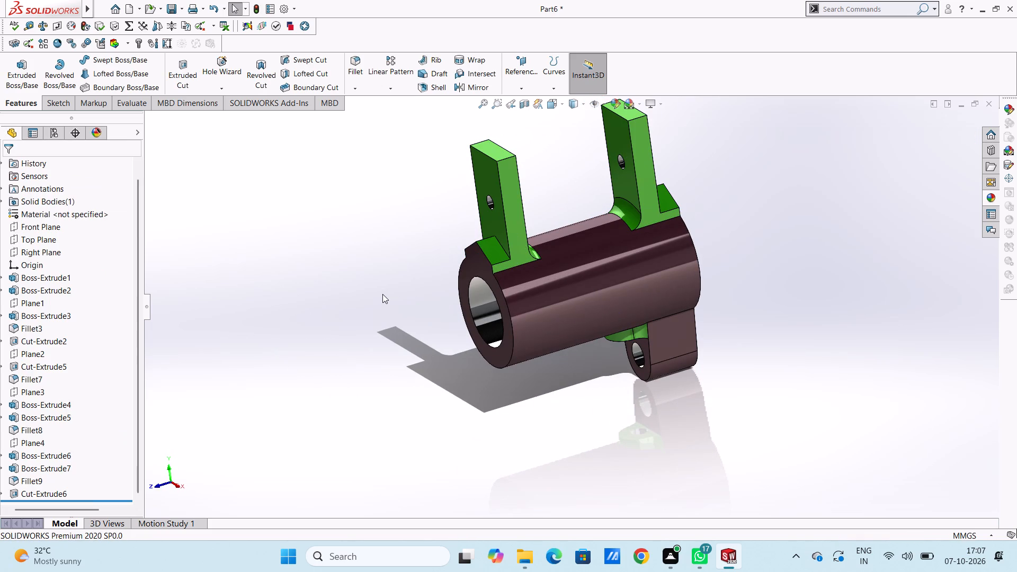
Save the part in isometric view as "pivot pivot housing with top clevis lugs" in the Documents folder.
key(ctrl+7)
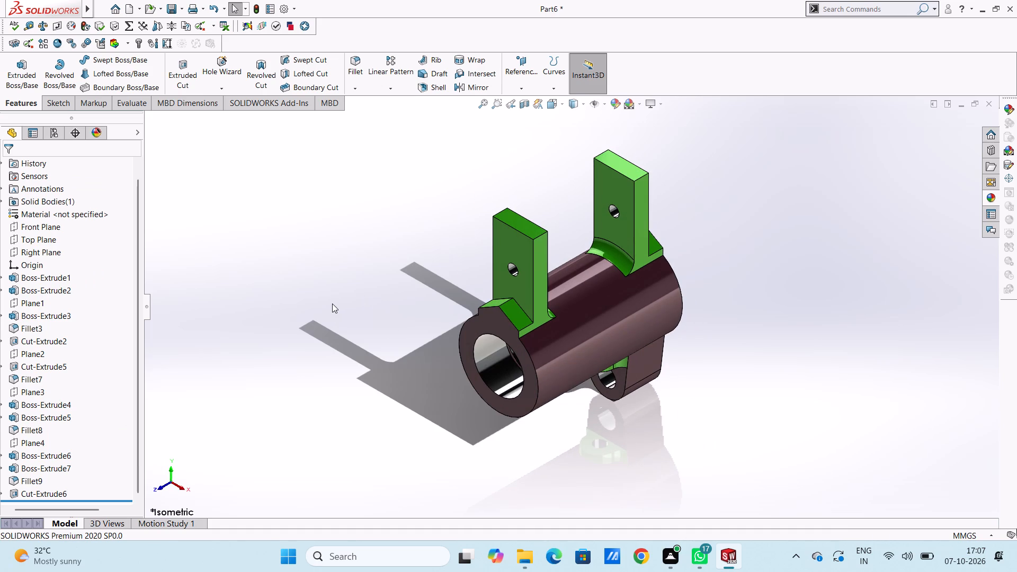
key(ctrl+s)
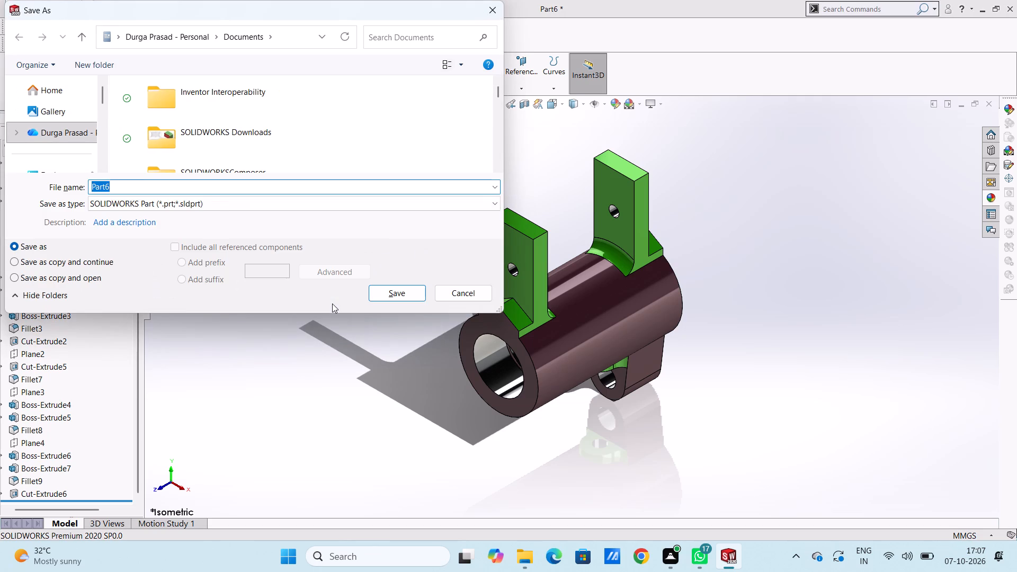
text(pivot)
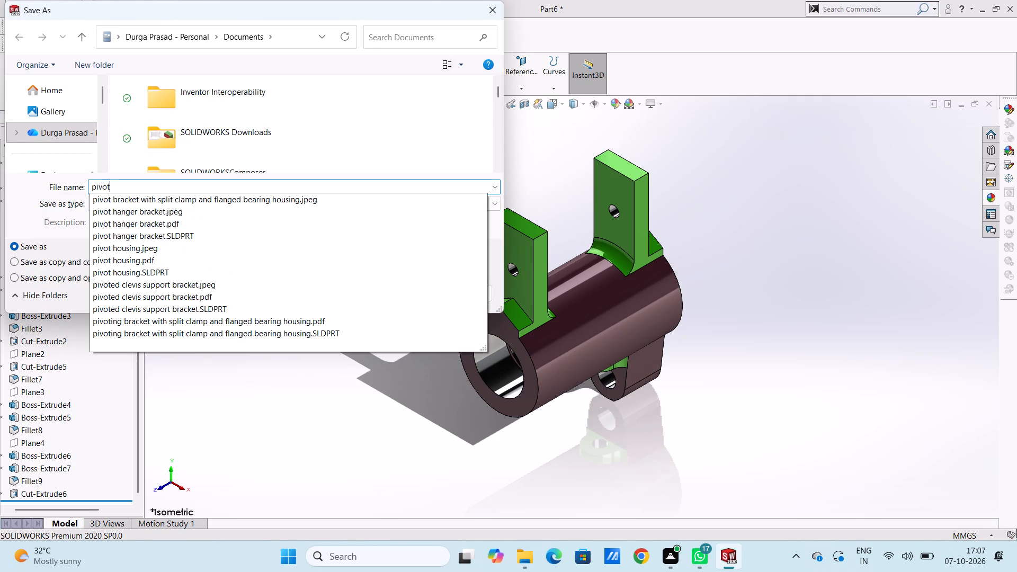
key(space)
text(pivot)
key(space)
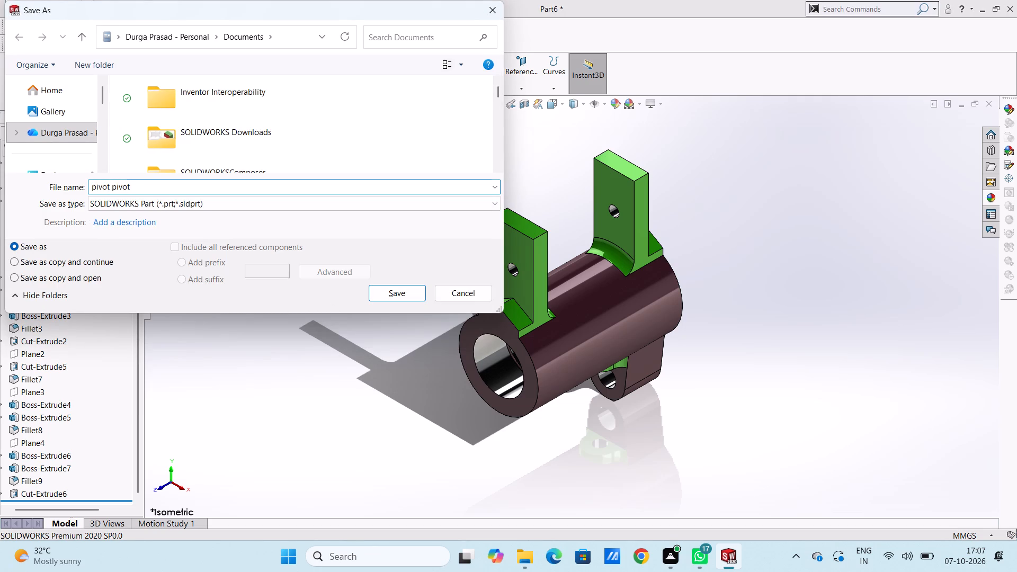
text(housing)
key(space)
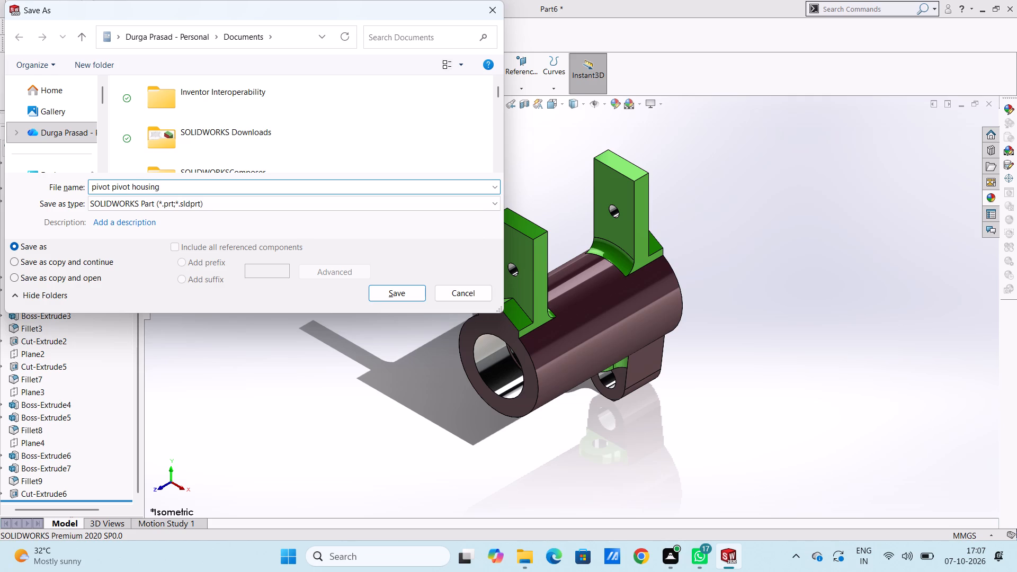
text(with)
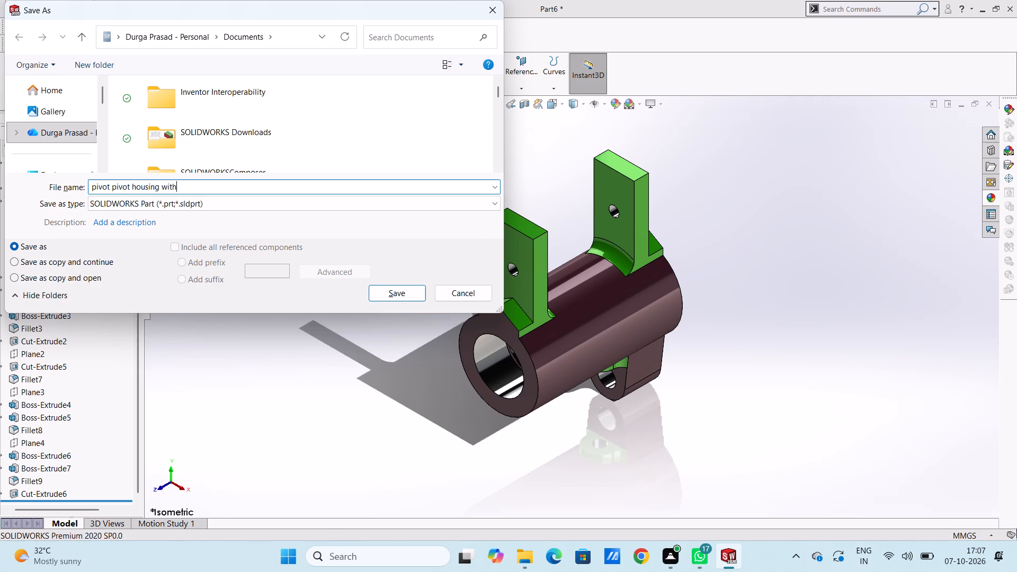
key(space)
text(top c)
key(l)
text(evis)
key(space)
text(li)
key(BackSpace)
key(u)
text(ga)
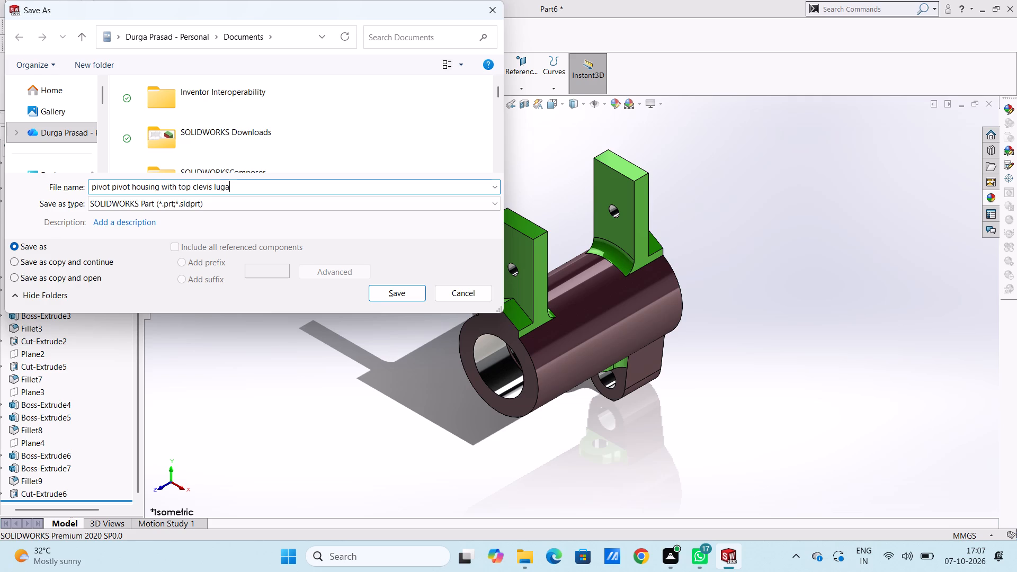
key(BackSpace)
key(s)
click(400, 289)
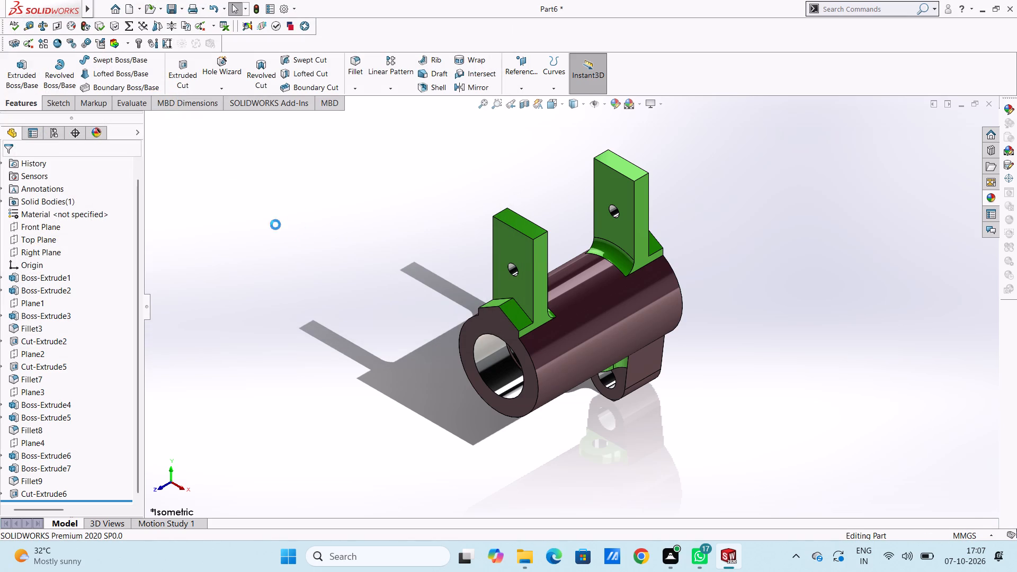
Save a copy of the part in Adobe Portable Document Format (*.pdf) under the same file name.
click(182, 10)
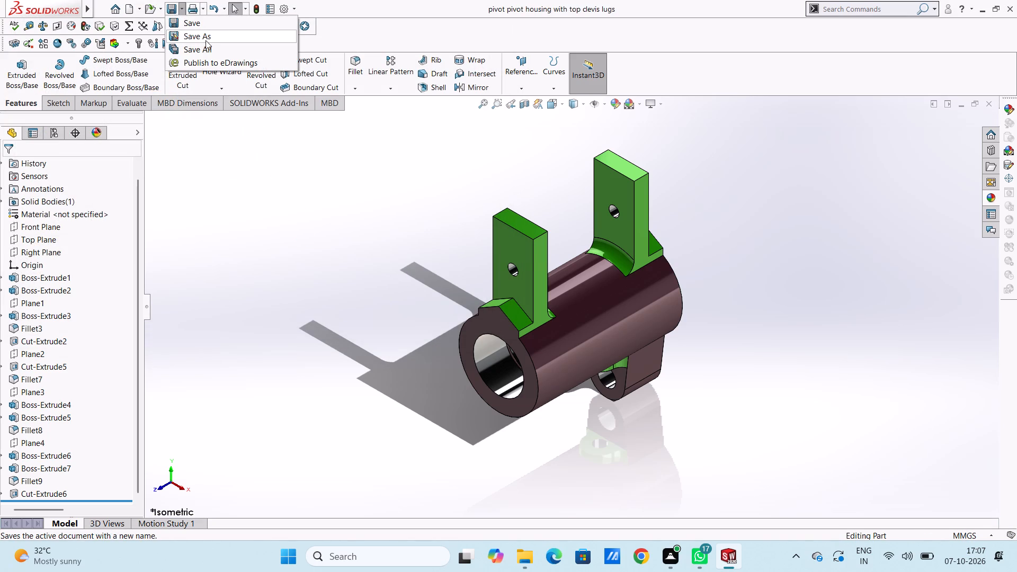
click(206, 40)
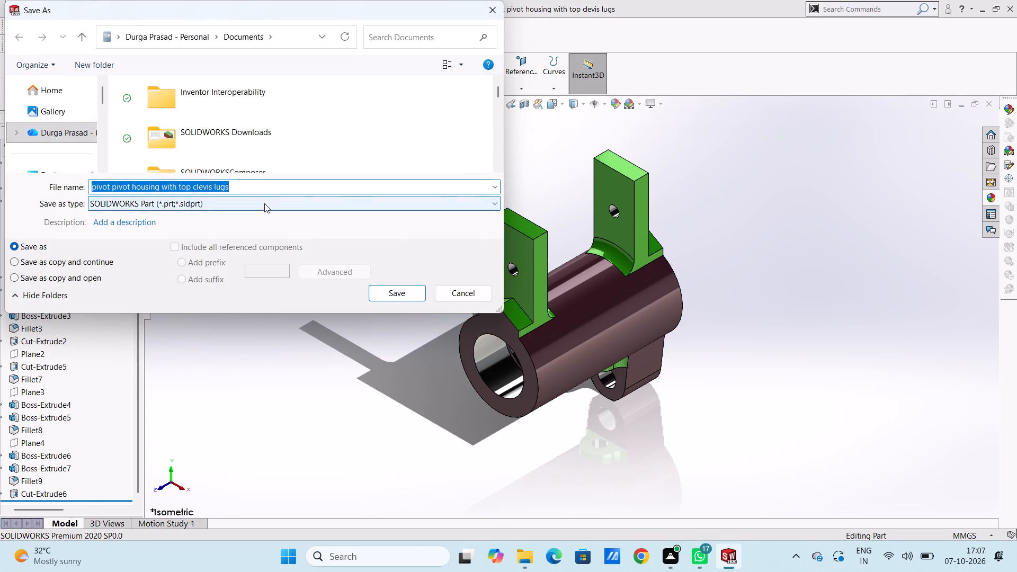
click(264, 203)
click(229, 292)
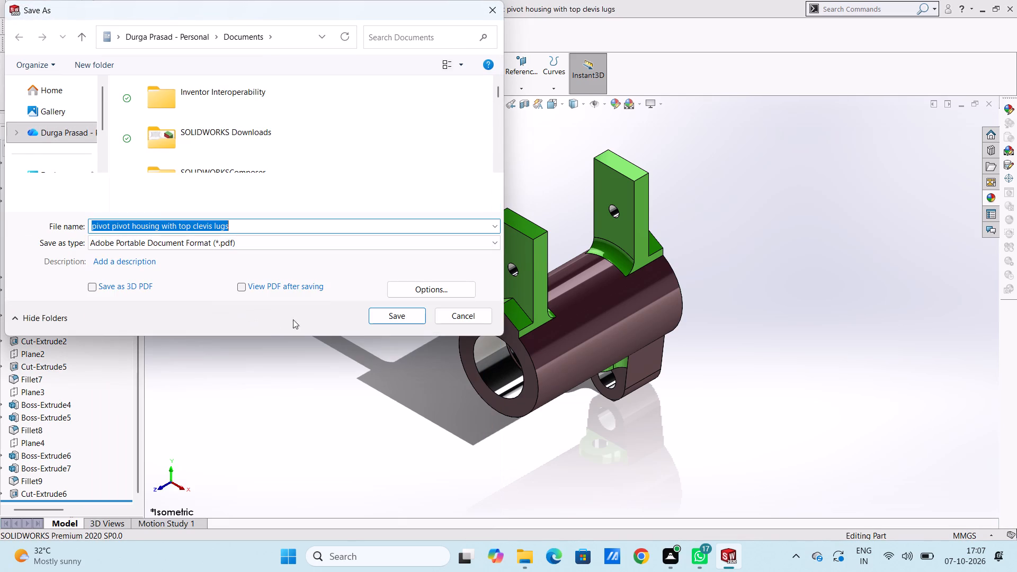
click(392, 311)
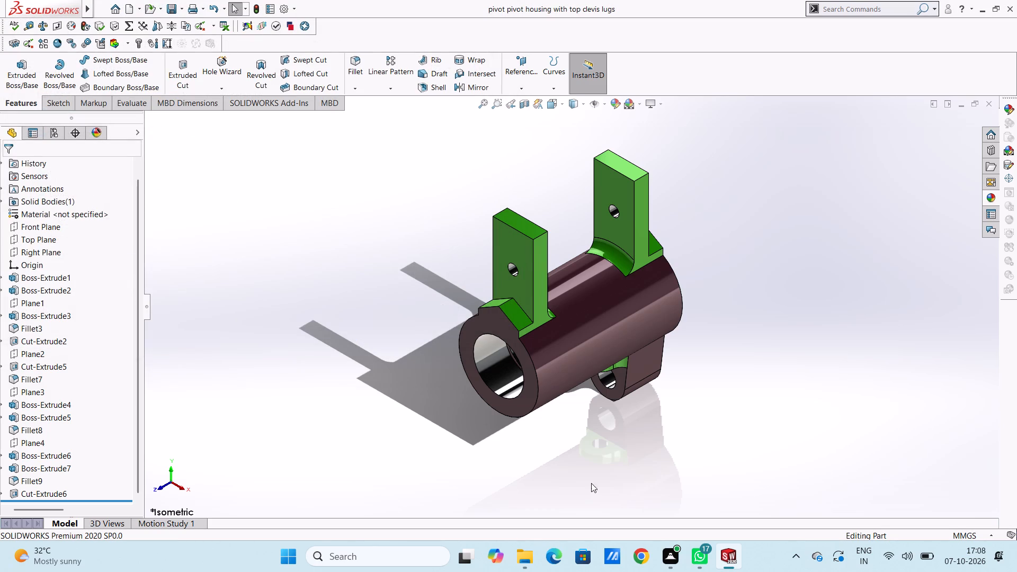